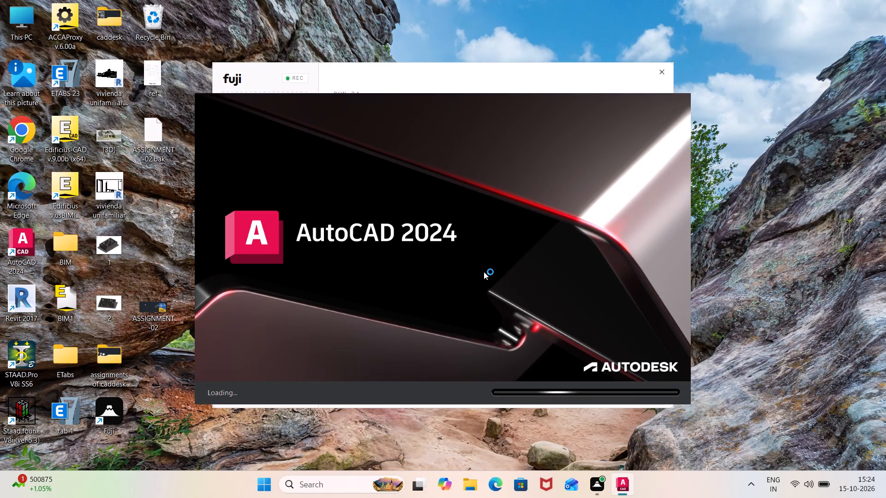
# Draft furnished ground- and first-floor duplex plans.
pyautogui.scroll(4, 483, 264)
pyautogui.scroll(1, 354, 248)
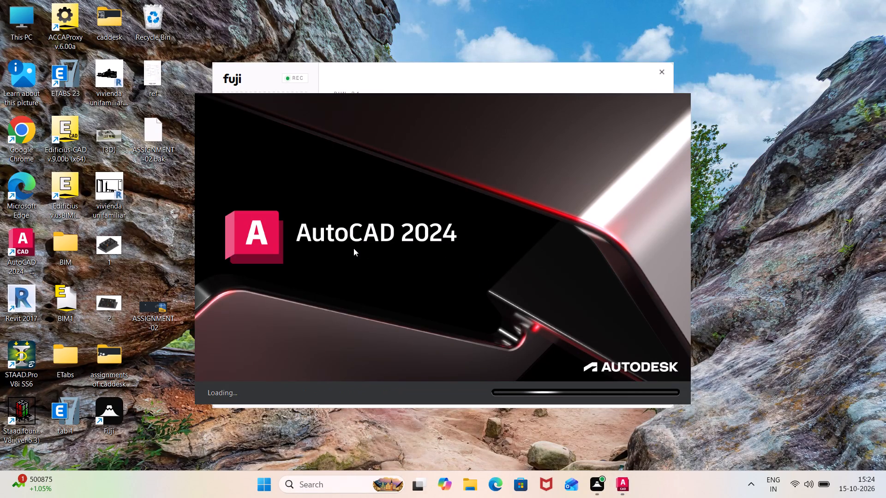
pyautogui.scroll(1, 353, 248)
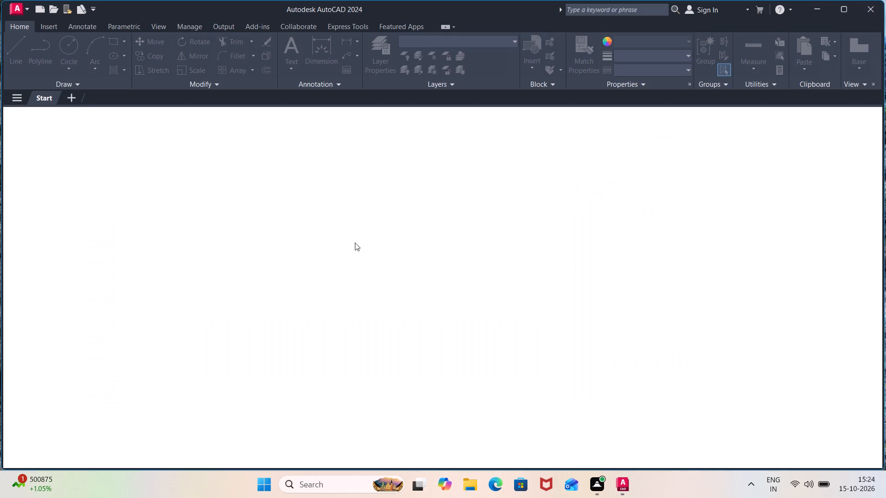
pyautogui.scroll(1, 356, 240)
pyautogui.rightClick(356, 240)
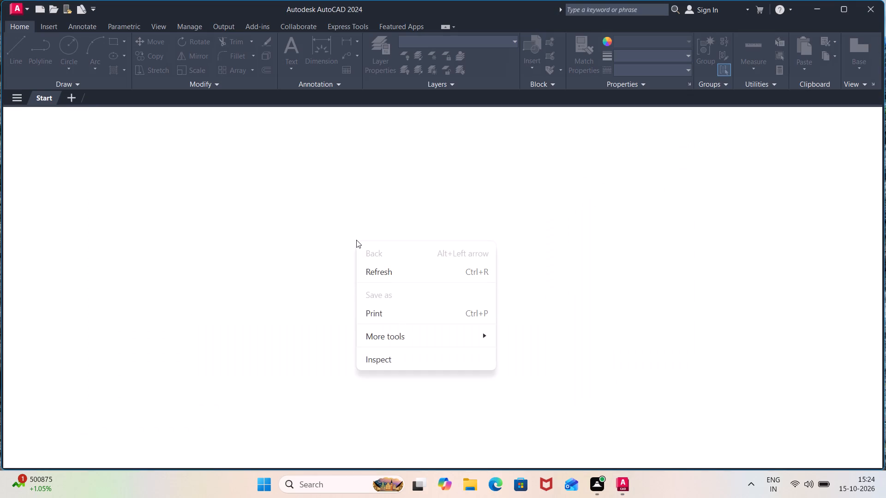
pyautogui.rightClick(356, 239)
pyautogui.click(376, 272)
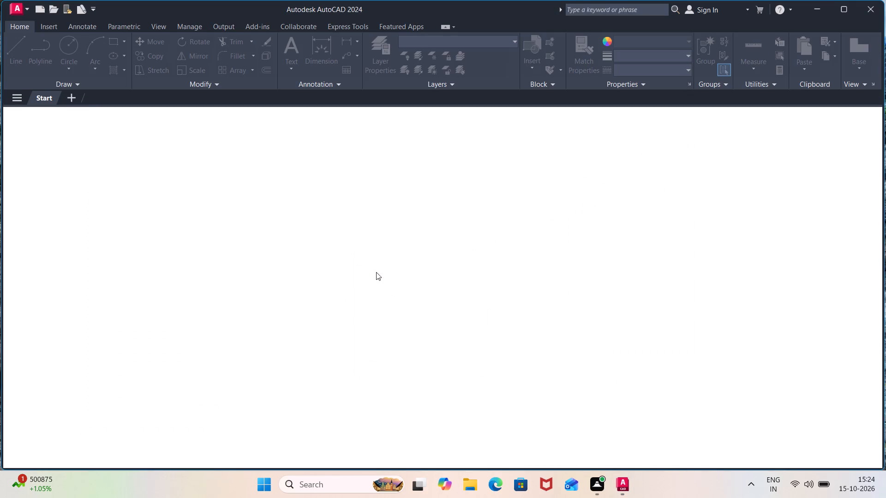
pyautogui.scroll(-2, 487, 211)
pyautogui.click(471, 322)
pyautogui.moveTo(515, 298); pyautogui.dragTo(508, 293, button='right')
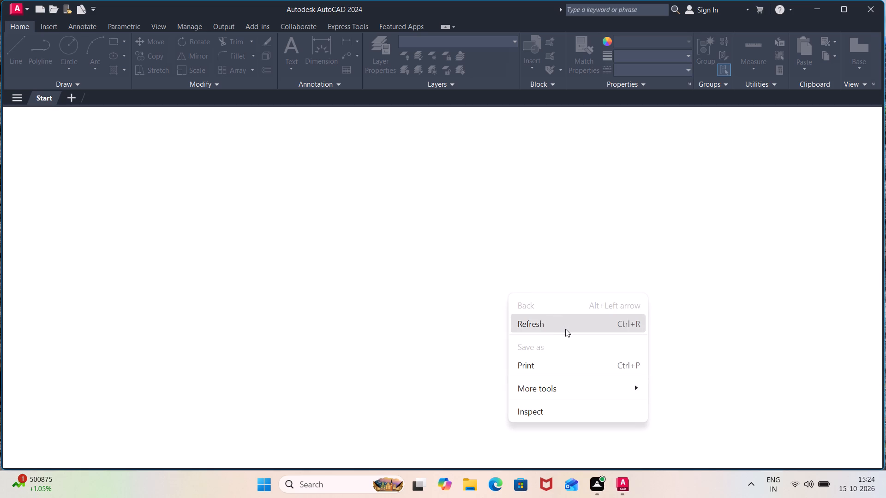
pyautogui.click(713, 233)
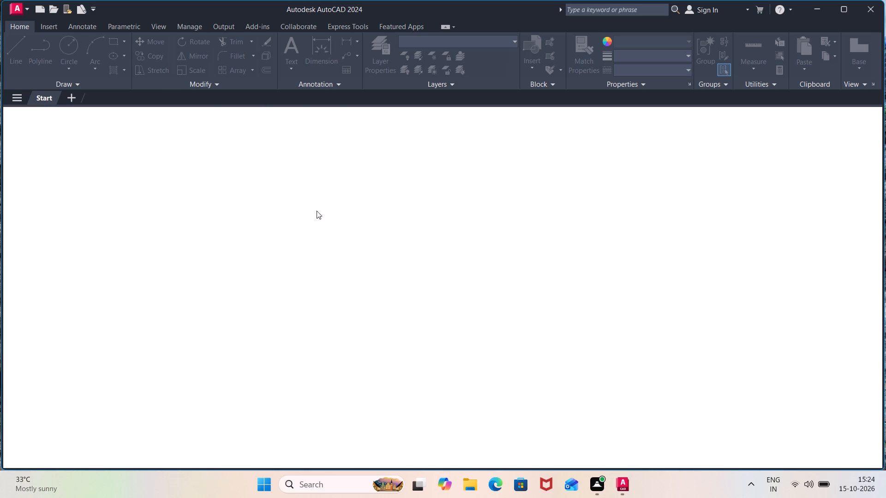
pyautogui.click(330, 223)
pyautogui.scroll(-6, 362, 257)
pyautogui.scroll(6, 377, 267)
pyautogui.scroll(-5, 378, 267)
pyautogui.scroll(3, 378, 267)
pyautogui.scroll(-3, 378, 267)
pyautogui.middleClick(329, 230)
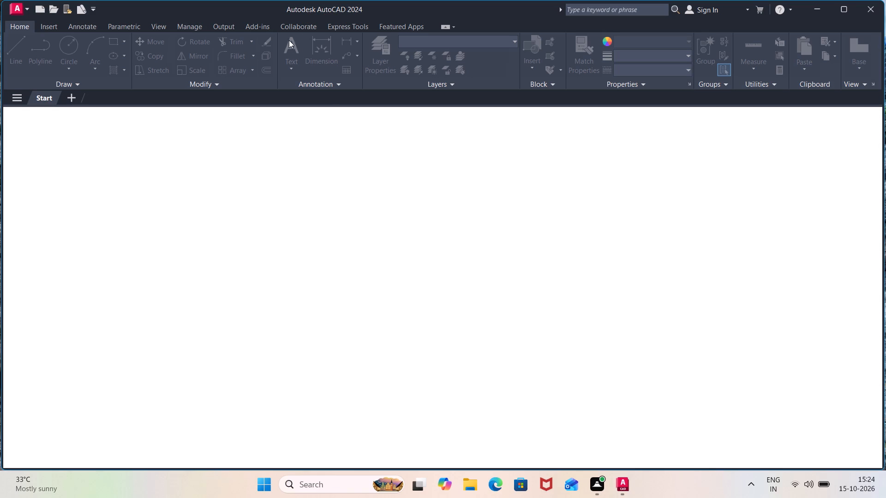
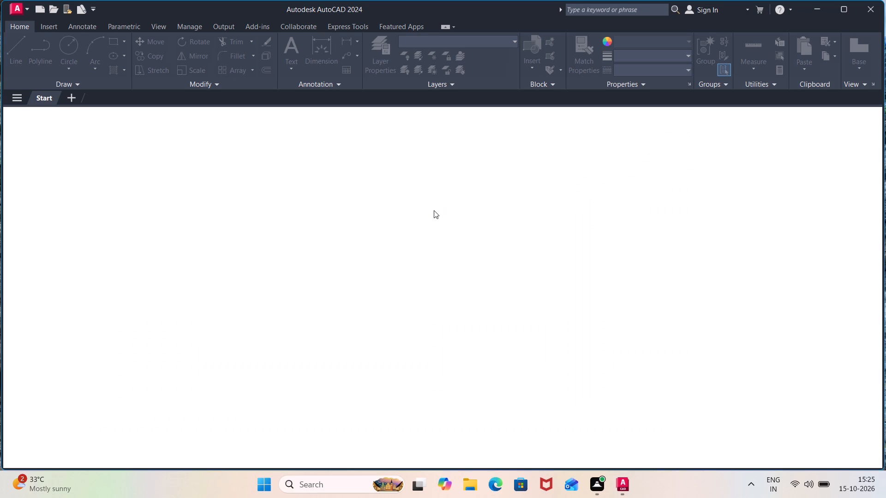
# Create a new blank drawing from the Start page.
pyautogui.click(18, 95)
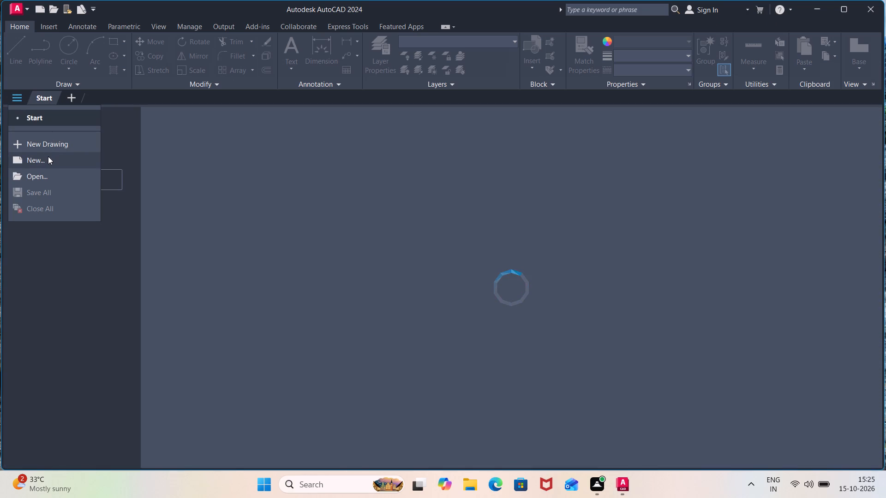
pyautogui.click(54, 147)
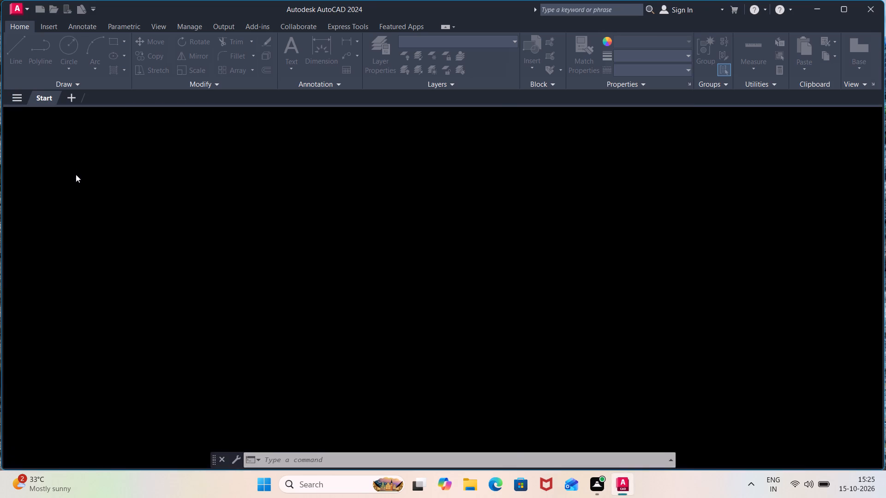
pyautogui.scroll(-1, 332, 251)
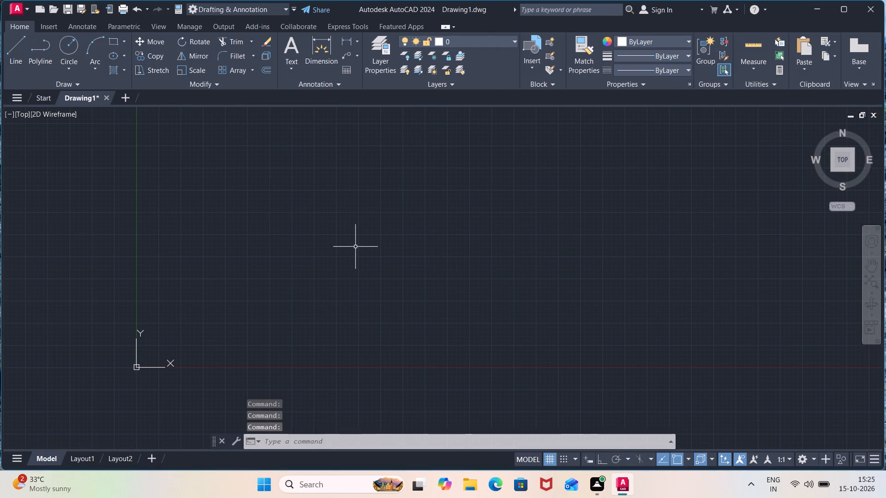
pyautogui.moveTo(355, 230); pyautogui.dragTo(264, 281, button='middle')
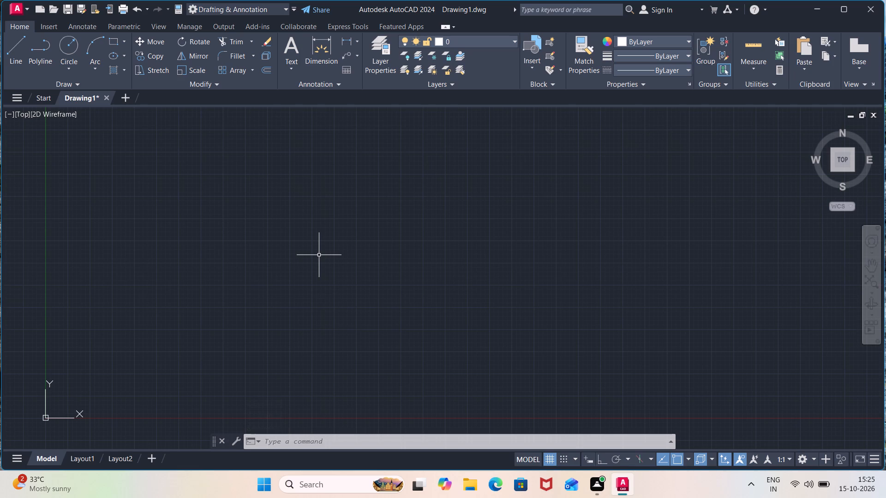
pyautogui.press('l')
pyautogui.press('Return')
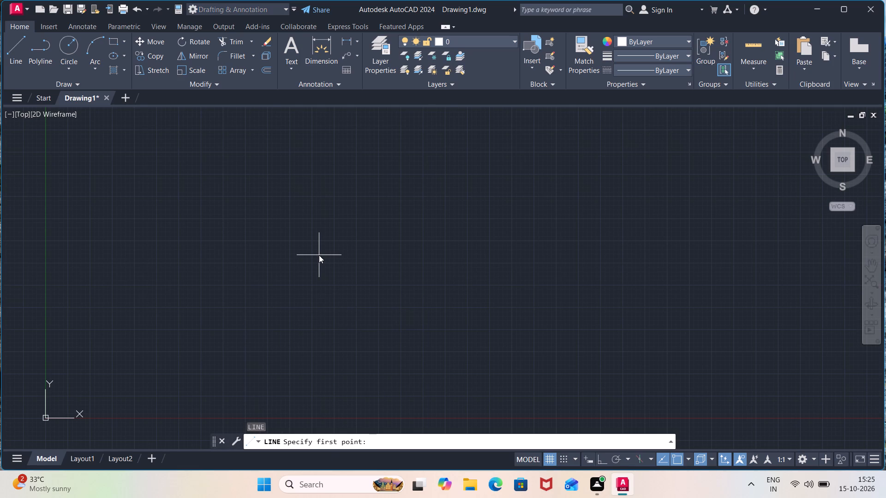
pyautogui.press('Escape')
# Open the Options dialog and close it again.
pyautogui.write('op')
pyautogui.press('Return')
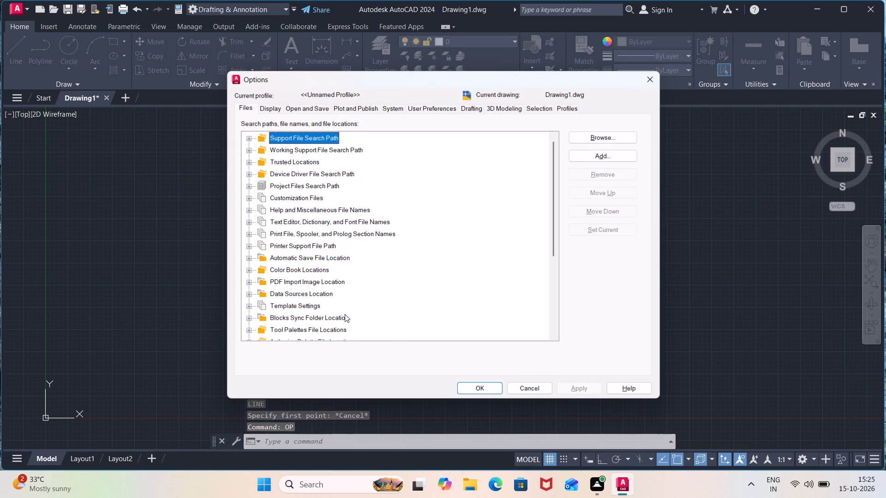
pyautogui.click(474, 386)
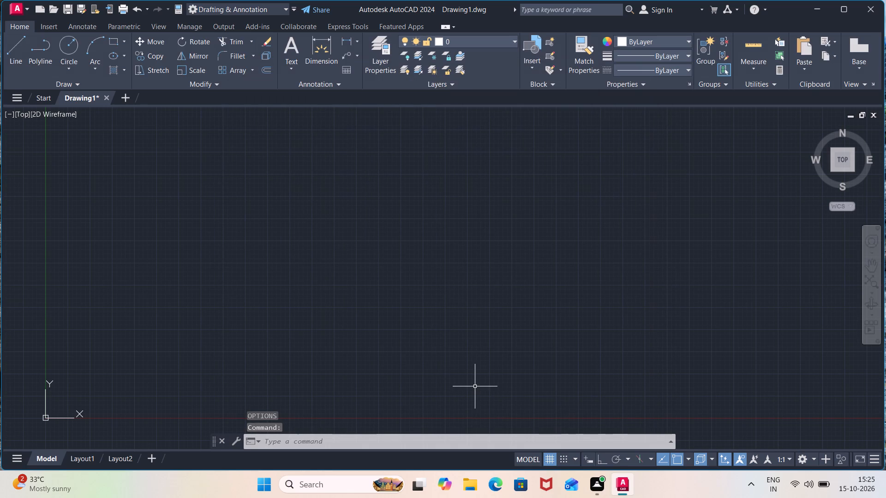
# Save the new drawing in the Documents folder under the name Duplex.
pyautogui.scroll(-1, 419, 314)
pyautogui.moveTo(421, 284); pyautogui.dragTo(373, 314, button='middle')
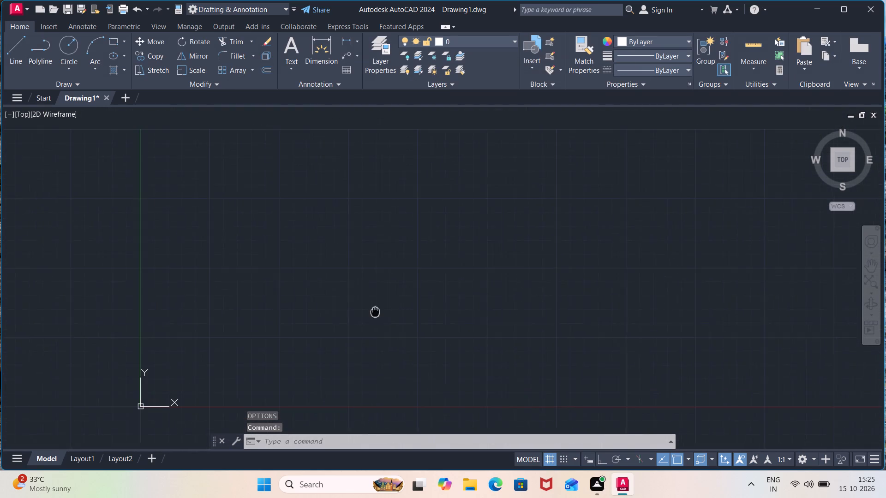
pyautogui.moveTo(373, 314); pyautogui.dragTo(371, 315, button='middle')
pyautogui.hotkey('ctrl', 's')
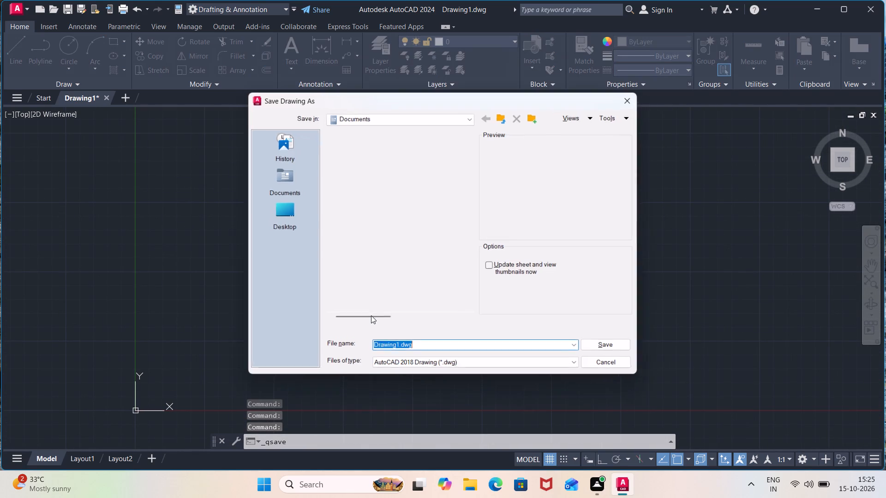
pyautogui.click(425, 350)
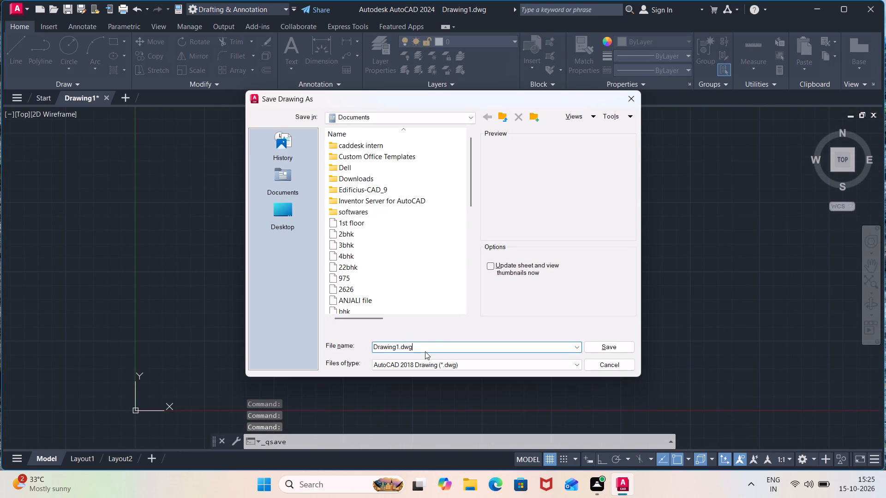
pyautogui.press('BackSpace')
pyautogui.press('BackSpace')
pyautogui.press('BackSpace')
pyautogui.press('BackSpace')
pyautogui.press('BackSpace')
pyautogui.press('BackSpace')
pyautogui.press('BackSpace')
pyautogui.press('BackSpace')
pyautogui.press('BackSpace')
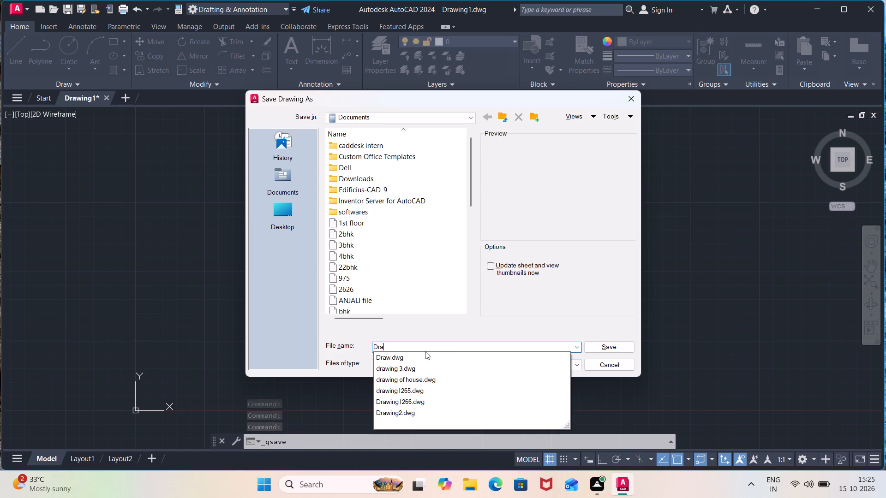
pyautogui.press('BackSpace')
pyautogui.press('BackSpace')
pyautogui.write('uplex')
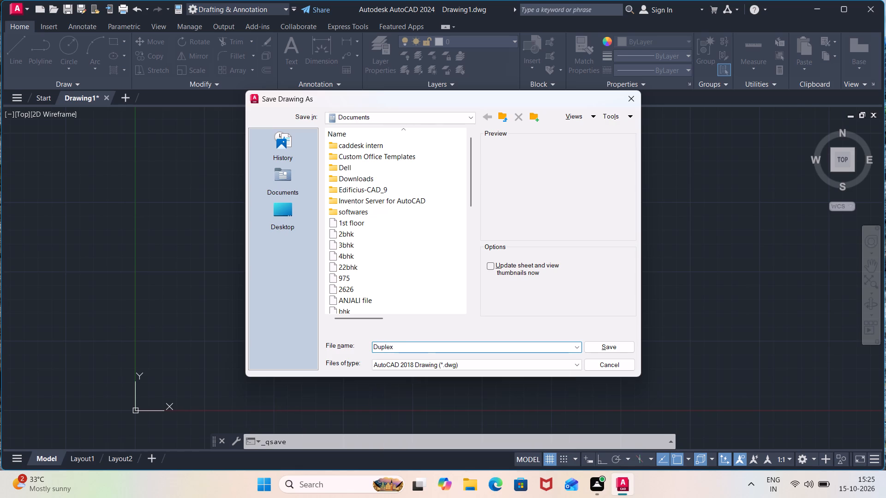
pyautogui.click(601, 346)
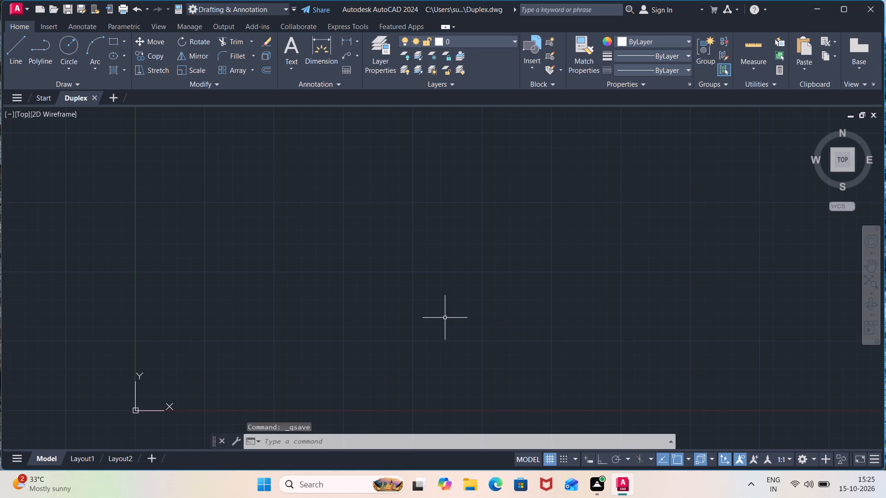
# Turn on command log recording with LOGFILEON.
pyautogui.write('logfileo')
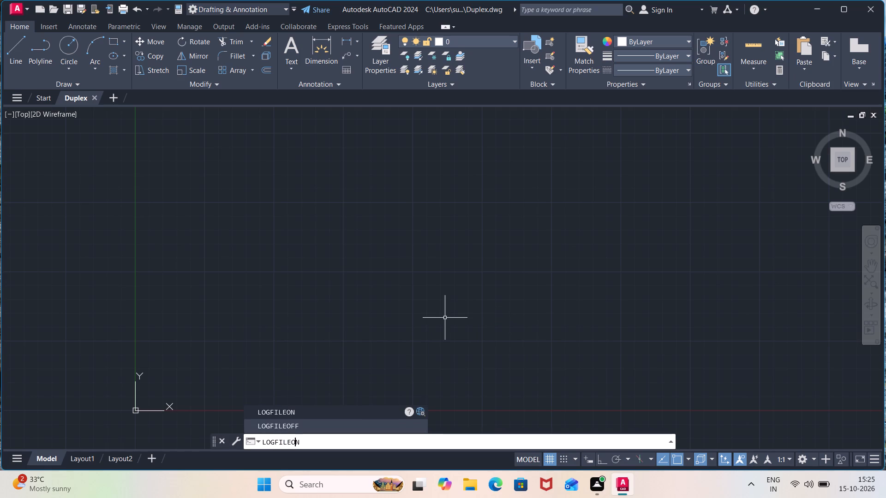
pyautogui.press('n')
pyautogui.press('Return')
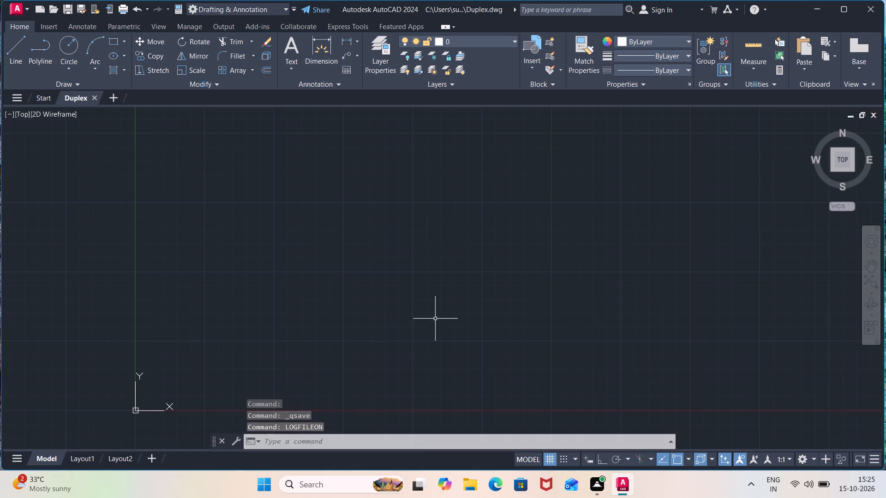
# Set the drawing's length units to the Engineering type.
pyautogui.write('un')
pyautogui.press('Return')
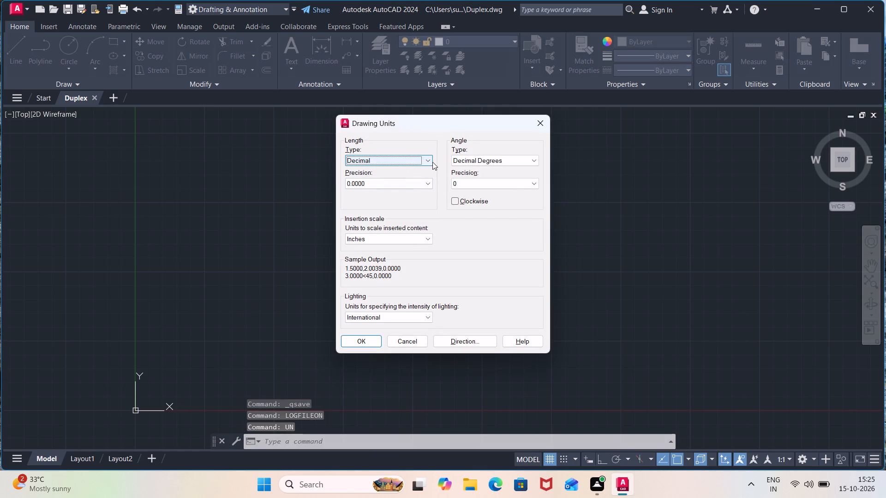
pyautogui.click(428, 162)
pyautogui.click(417, 181)
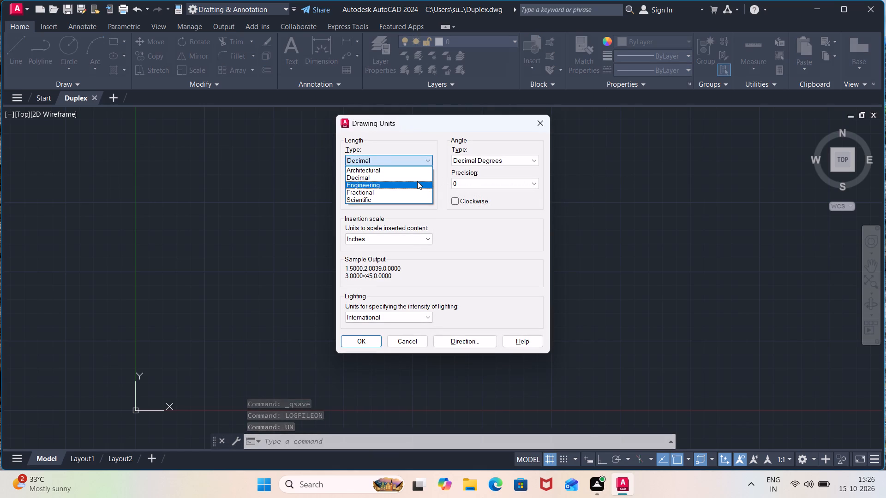
pyautogui.click(364, 341)
# Modify the Standard dimension style so its primary linear unit format is Engineering.
pyautogui.press('d')
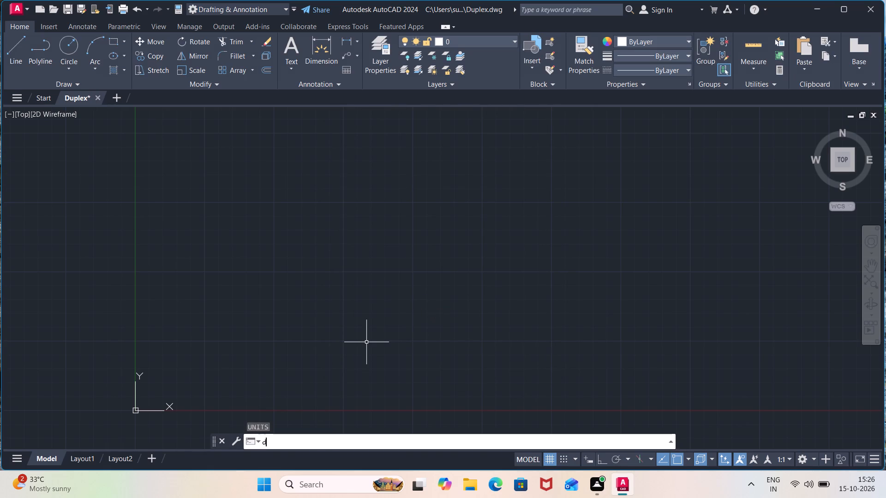
pyautogui.press('Return')
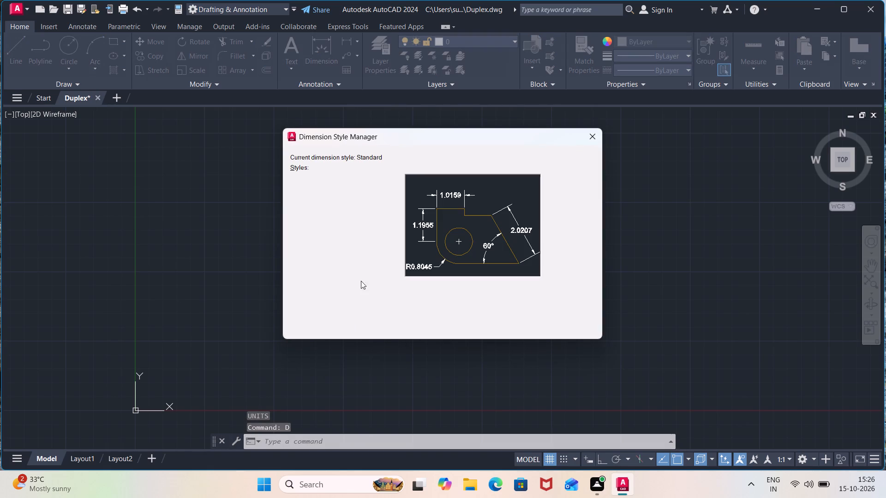
pyautogui.click(576, 215)
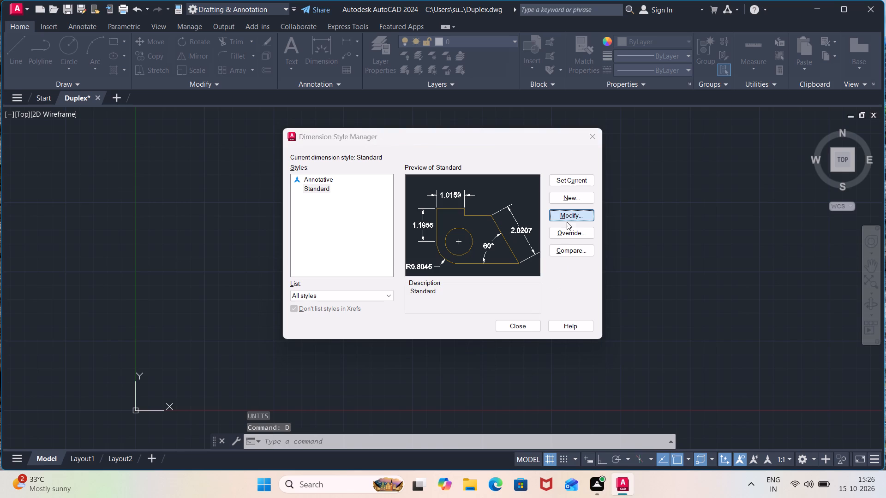
pyautogui.click(570, 216)
pyautogui.doubleClick(570, 215)
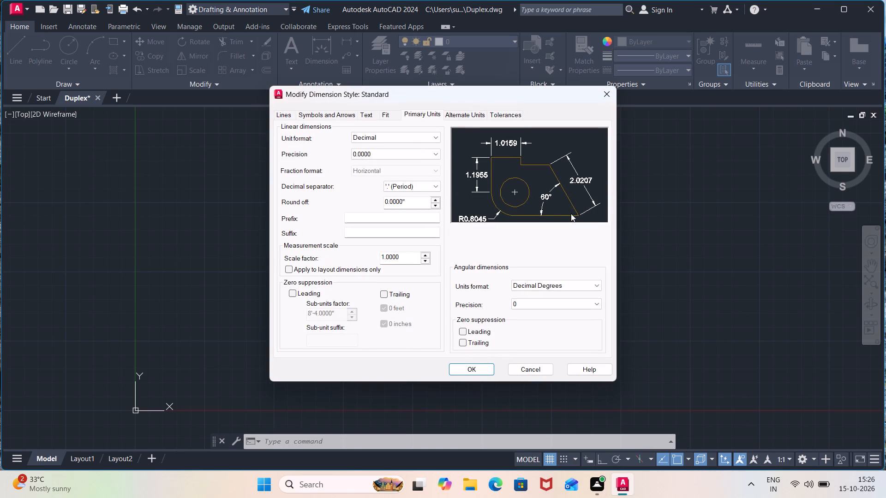
pyautogui.click(420, 115)
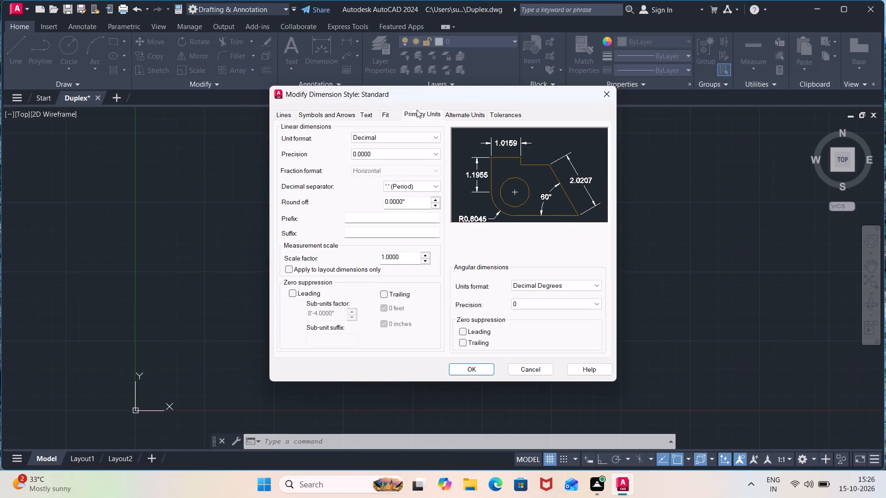
pyautogui.click(418, 116)
pyautogui.click(416, 133)
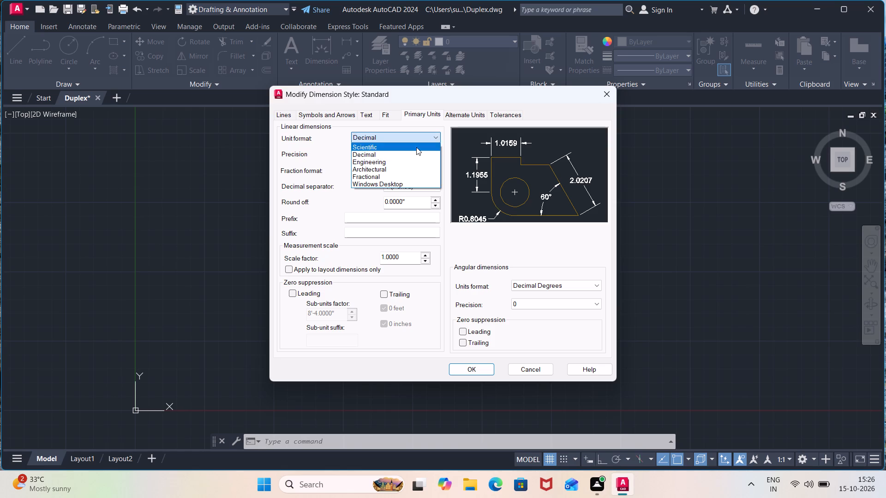
pyautogui.click(416, 160)
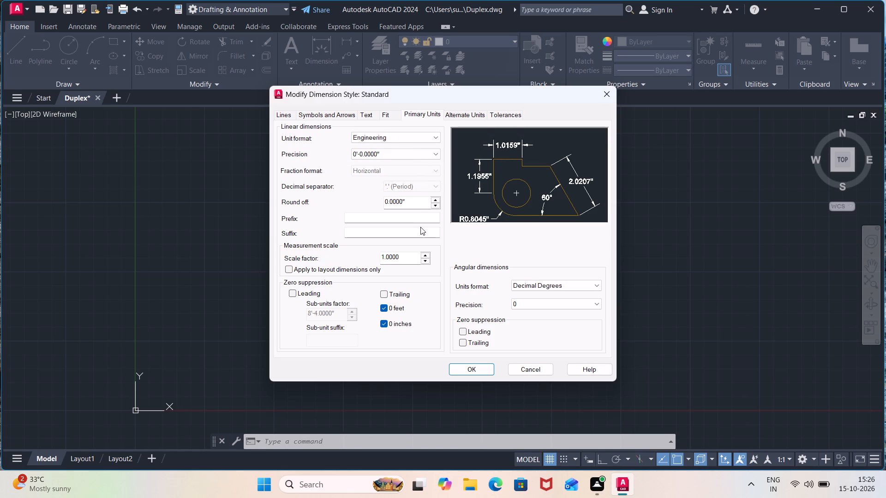
# Set the text height of the Standard dimension style to 8".
pyautogui.click(363, 117)
pyautogui.click(419, 197)
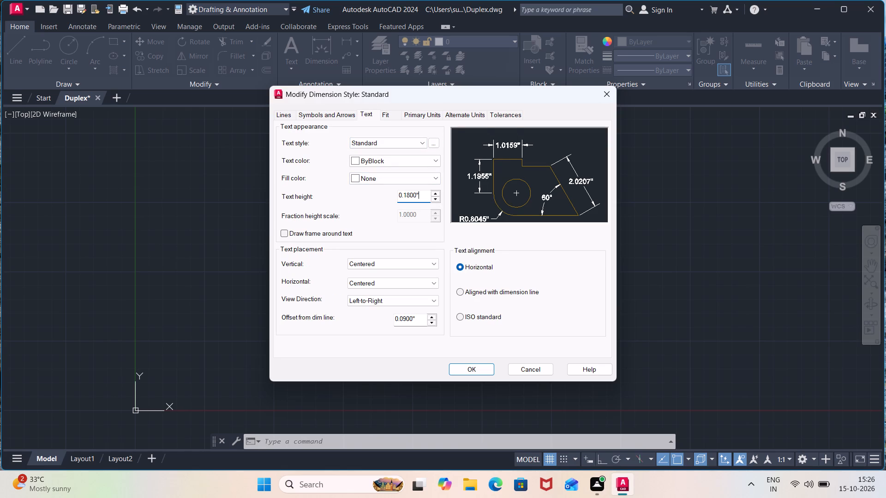
pyautogui.press('BackSpace')
pyautogui.press('BackSpace')
pyautogui.press('BackSpace')
pyautogui.press('BackSpace')
pyautogui.press('BackSpace')
pyautogui.press('BackSpace')
pyautogui.press('BackSpace')
pyautogui.press('BackSpace')
pyautogui.press('BackSpace')
pyautogui.press('BackSpace')
pyautogui.press('BackSpace')
pyautogui.press('BackSpace')
pyautogui.press('BackSpace')
pyautogui.press('BackSpace')
pyautogui.press('BackSpace')
pyautogui.press('BackSpace')
pyautogui.press('BackSpace')
pyautogui.press('BackSpace')
pyautogui.press('BackSpace')
pyautogui.write('8"')
pyautogui.press('Return')
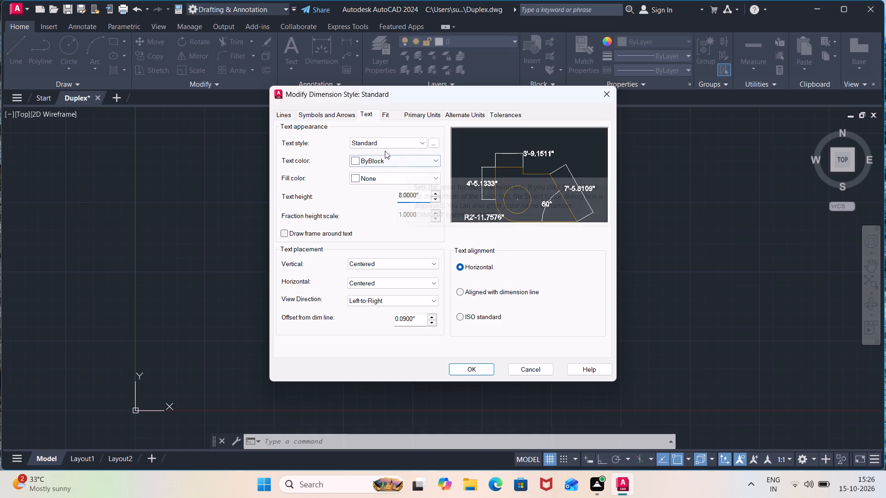
# Set the text color of the Standard dimension style to Cyan.
pyautogui.click(356, 160)
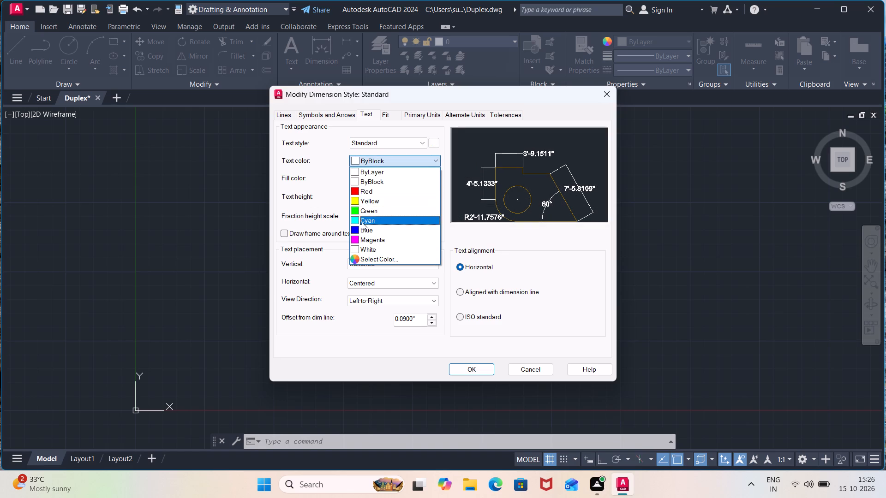
pyautogui.click(364, 229)
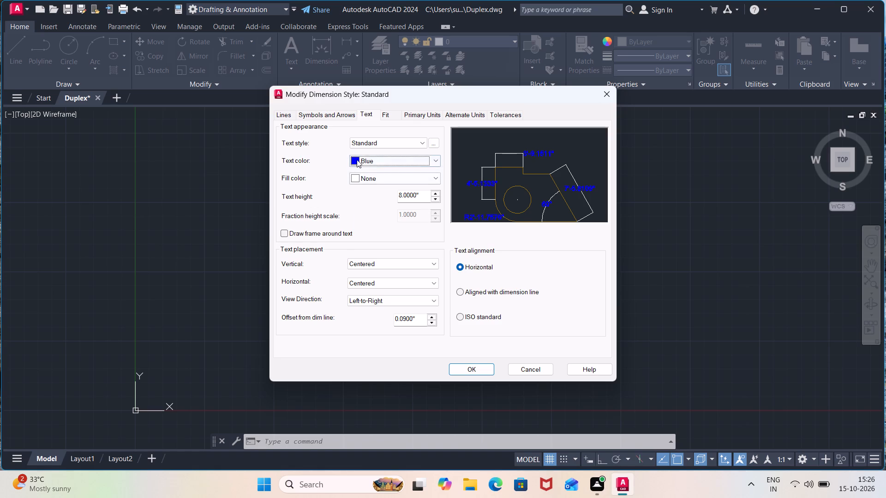
pyautogui.click(357, 160)
pyautogui.click(369, 219)
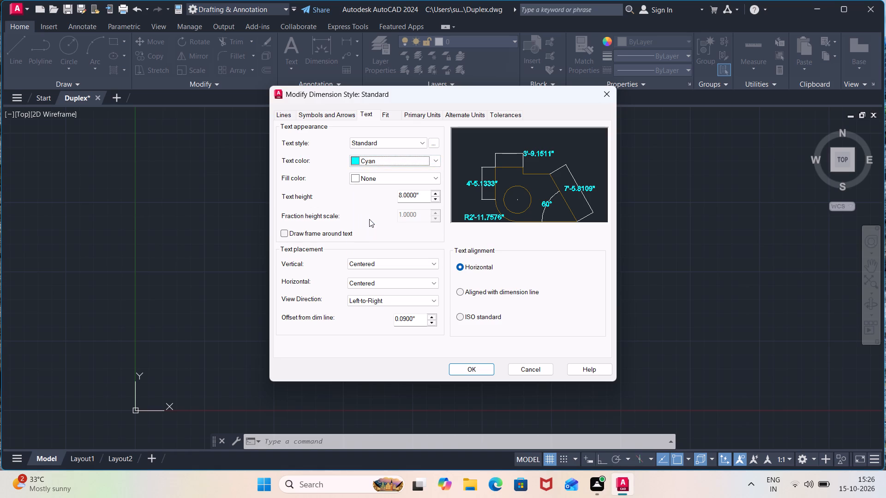
# Change the font of the Standard text style used by the dimension text to italic8.shx.
pyautogui.click(433, 141)
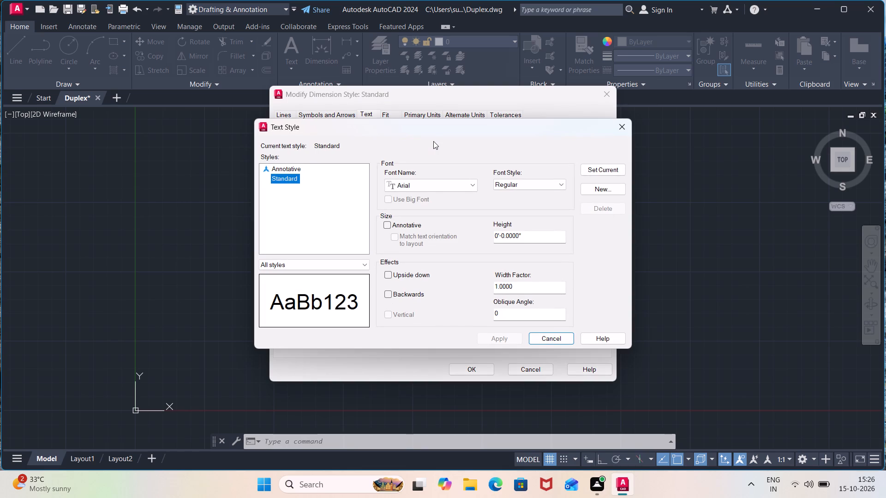
pyautogui.click(470, 185)
pyautogui.scroll(-18, 464, 213)
pyautogui.scroll(-17, 458, 232)
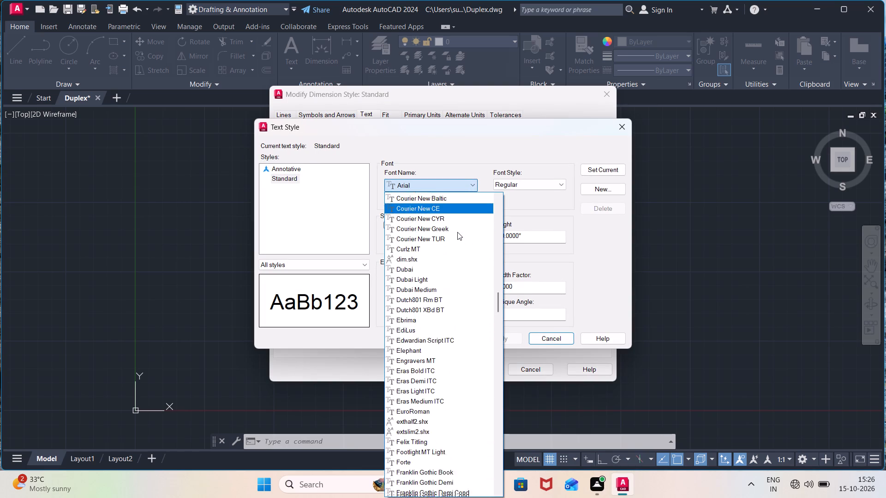
pyautogui.scroll(-19, 457, 232)
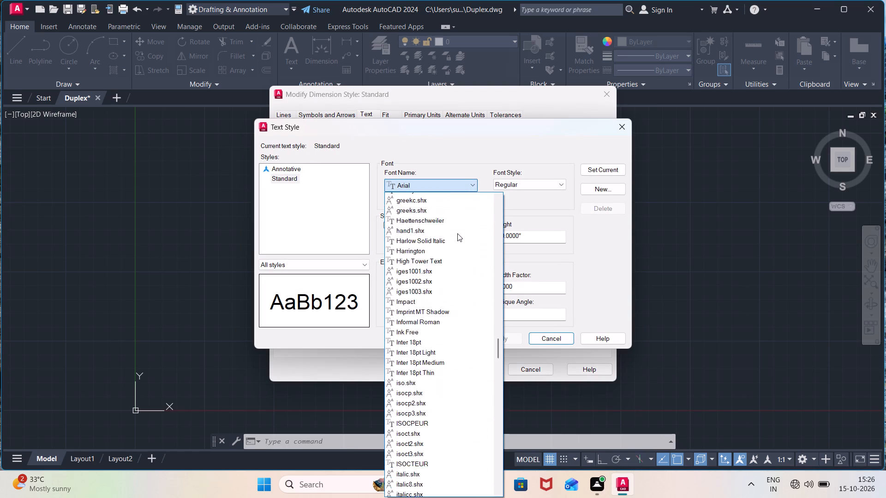
pyautogui.scroll(-3, 457, 234)
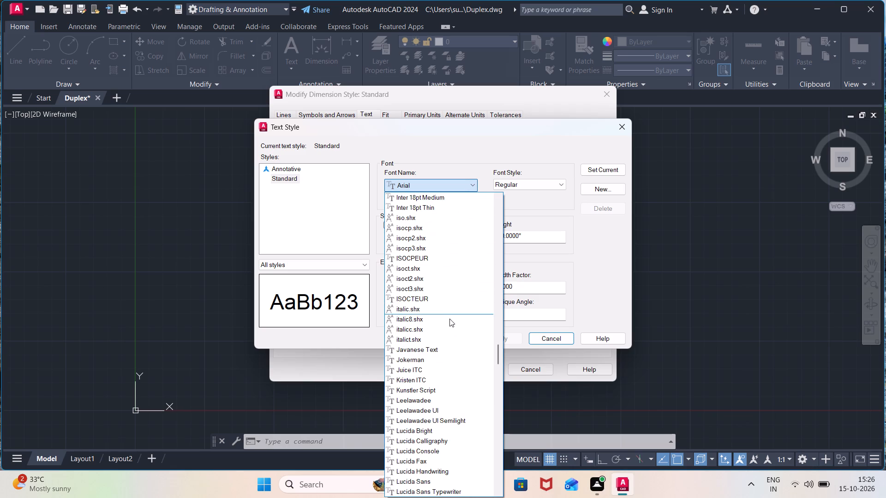
pyautogui.click(449, 321)
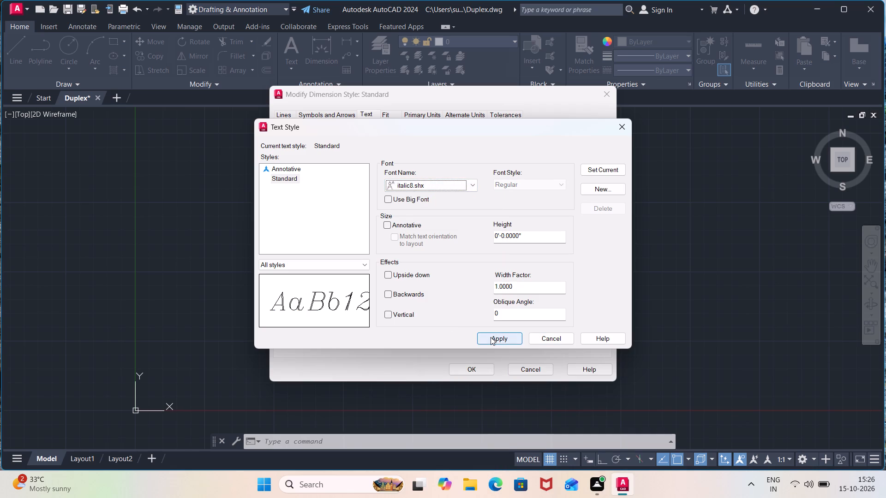
pyautogui.click(491, 337)
pyautogui.click(554, 336)
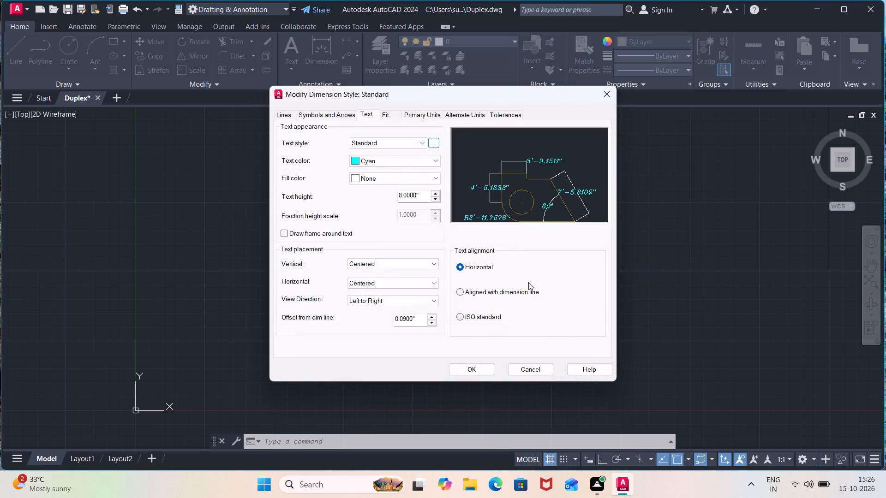
# Review the Standard dimension style's arrow, line, alternate unit, primary unit, fit and text settings, including its text style font.
pyautogui.click(324, 117)
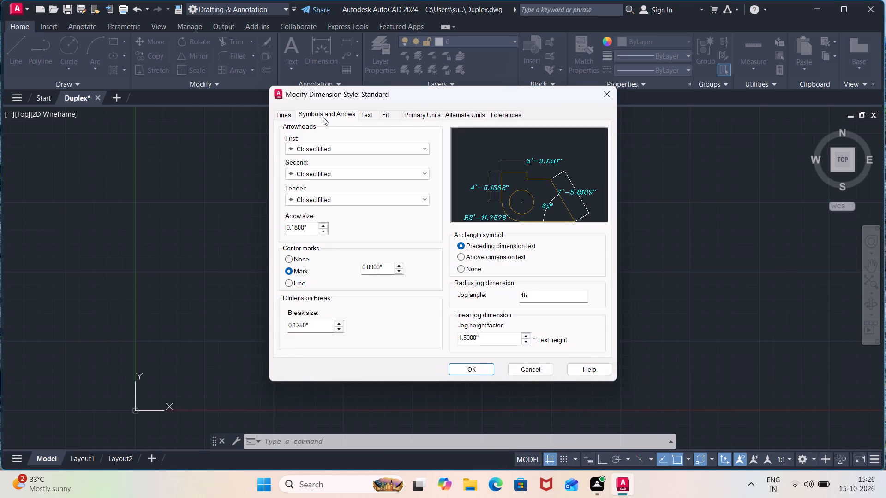
pyautogui.click(287, 112)
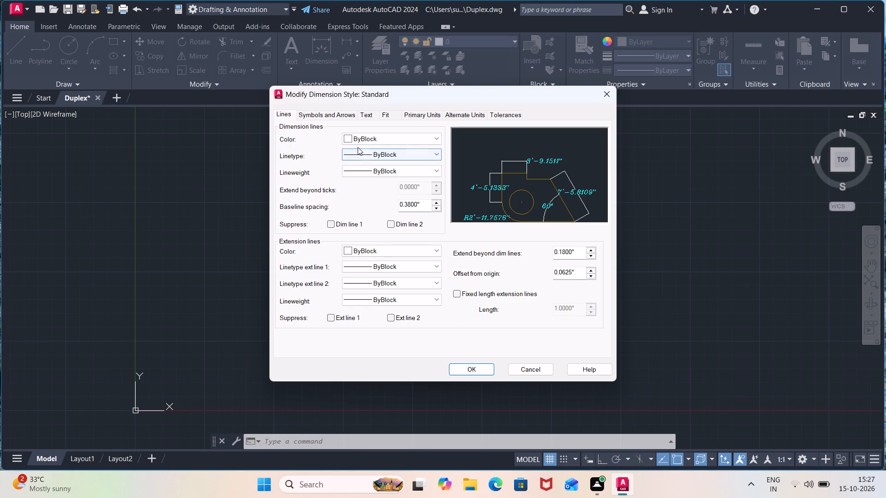
pyautogui.click(474, 112)
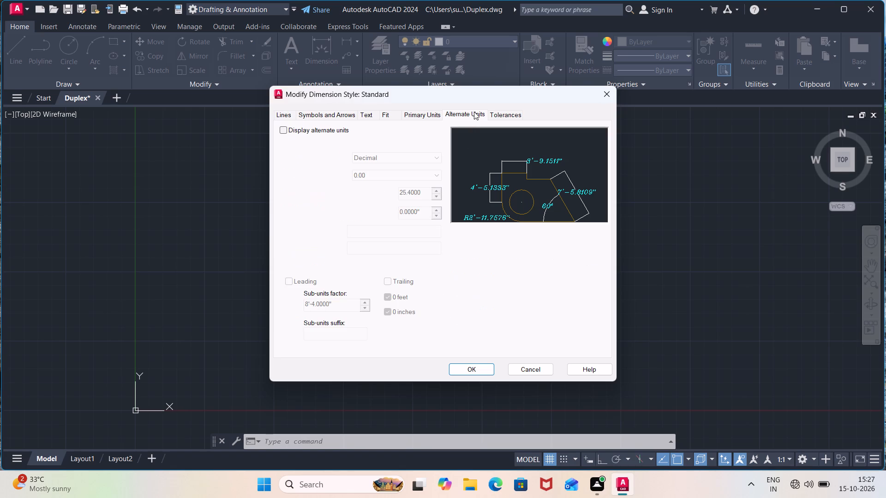
pyautogui.click(417, 115)
pyautogui.click(396, 113)
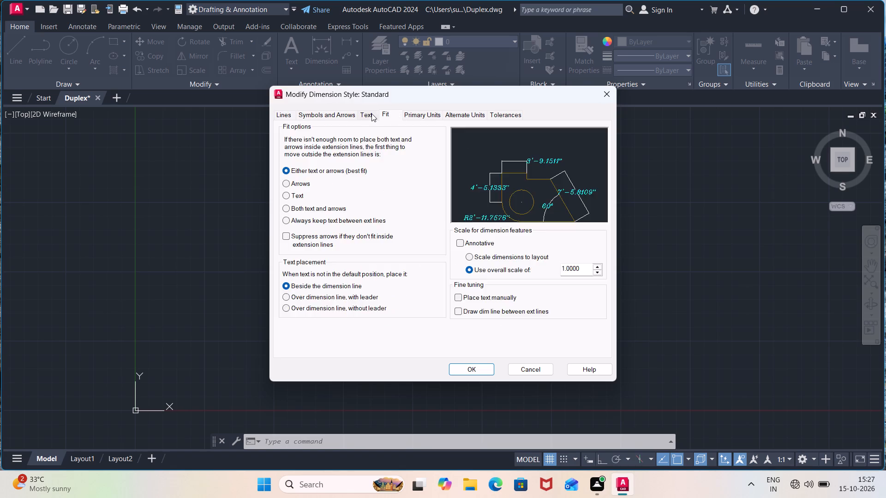
pyautogui.click(371, 113)
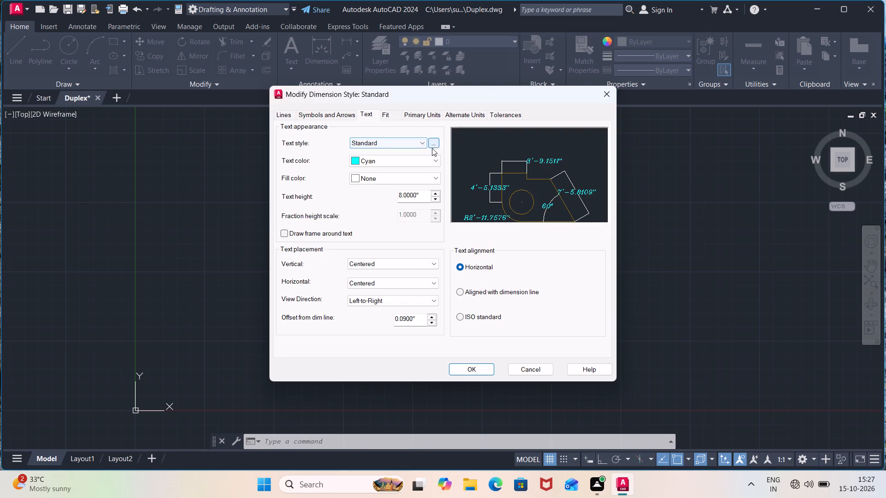
pyautogui.click(434, 144)
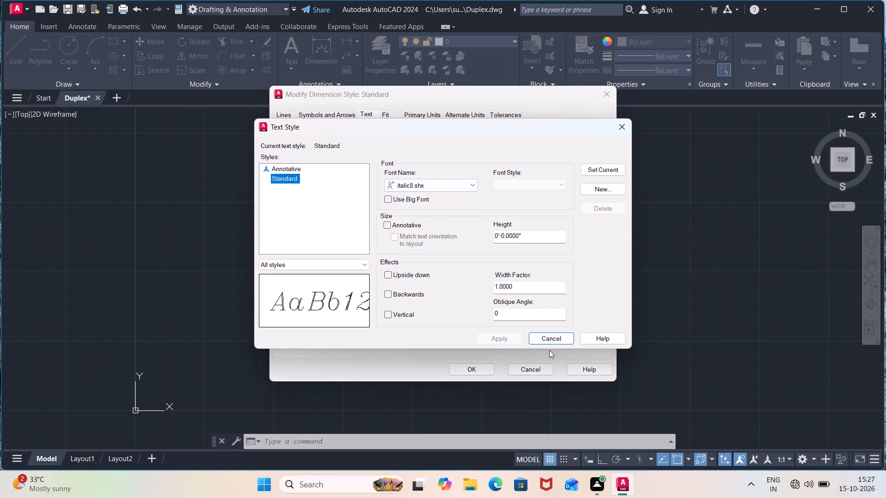
pyautogui.click(621, 129)
# Accept the Standard dimension style changes, set the style current and close the Dimension Style Manager.
pyautogui.click(486, 367)
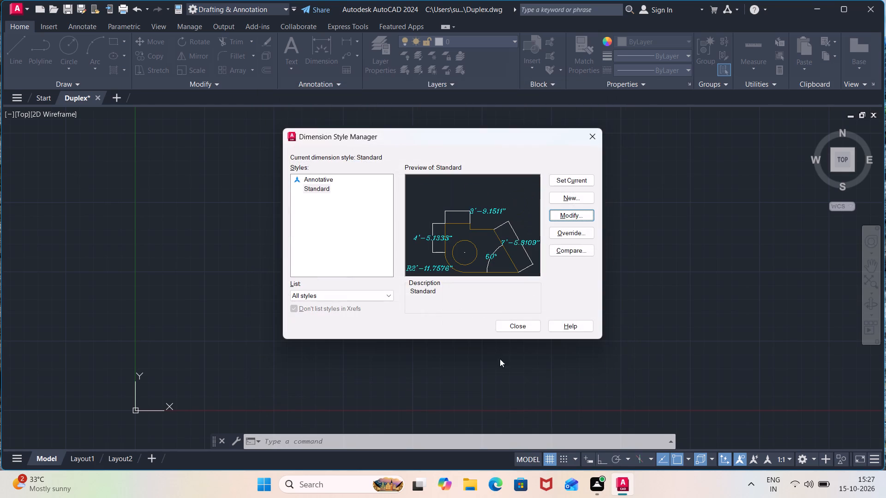
pyautogui.click(587, 177)
pyautogui.click(524, 327)
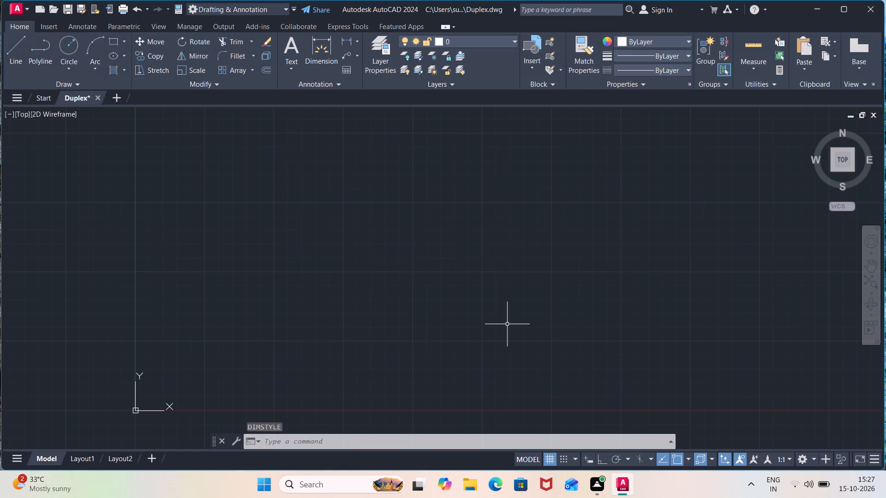
# Draw a rectangle 24' long and 45' wide in the open area above and to the right of the origin.
pyautogui.scroll(-1, 507, 324)
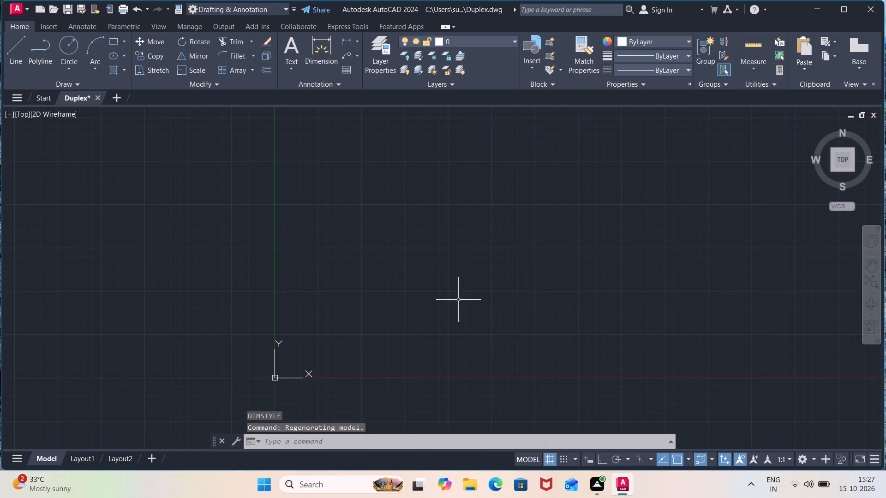
pyautogui.moveTo(458, 297); pyautogui.dragTo(389, 327, button='middle')
pyautogui.moveTo(445, 222); pyautogui.dragTo(384, 267, button='middle')
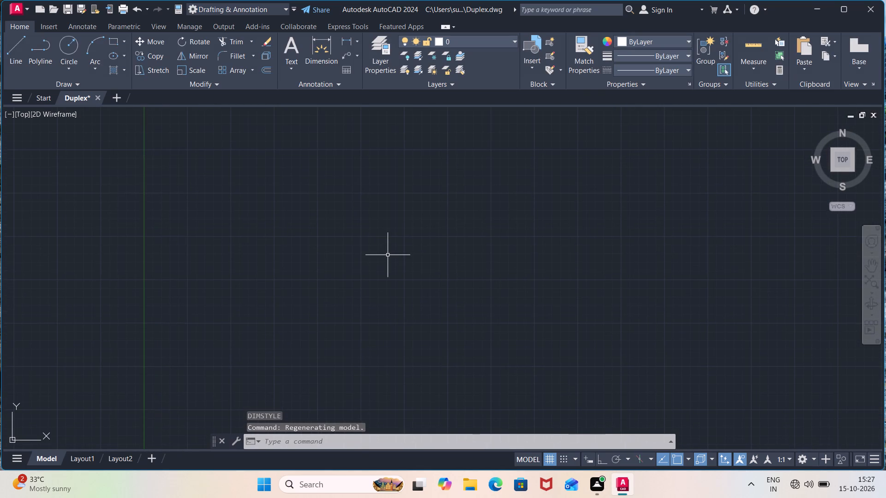
pyautogui.scroll(-1, 389, 254)
pyautogui.moveTo(389, 254); pyautogui.dragTo(328, 279, button='middle')
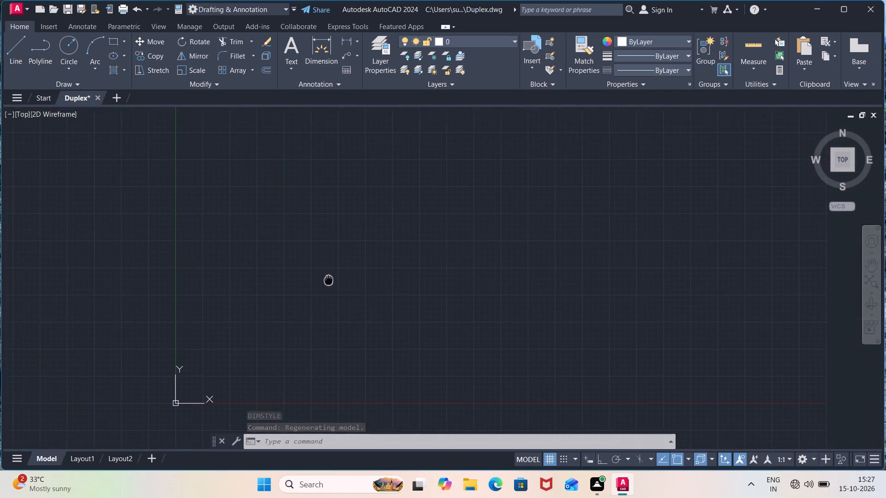
pyautogui.moveTo(328, 279); pyautogui.dragTo(326, 281, button='middle')
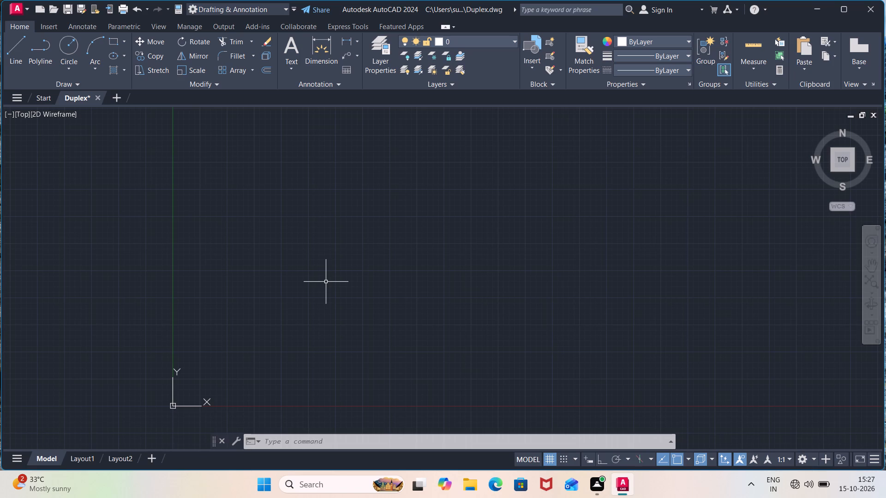
pyautogui.moveTo(453, 265); pyautogui.dragTo(400, 295, button='middle')
pyautogui.scroll(-1, 413, 260)
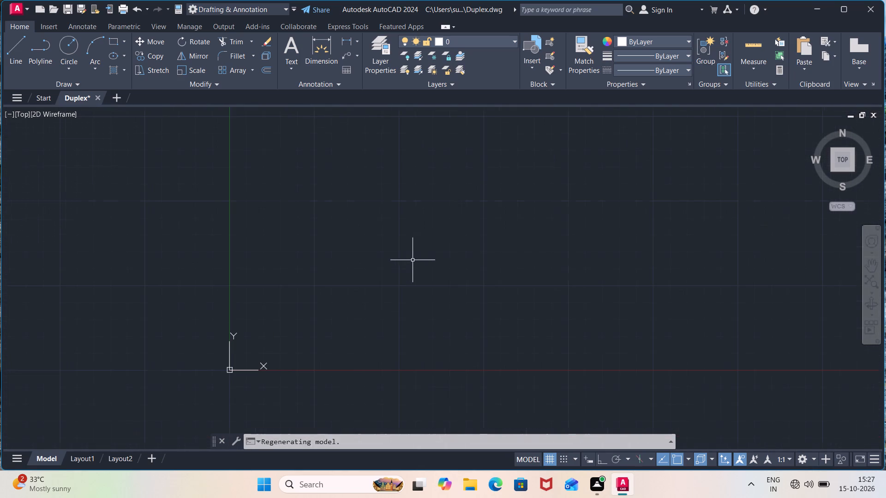
pyautogui.moveTo(448, 236); pyautogui.dragTo(340, 293, button='middle')
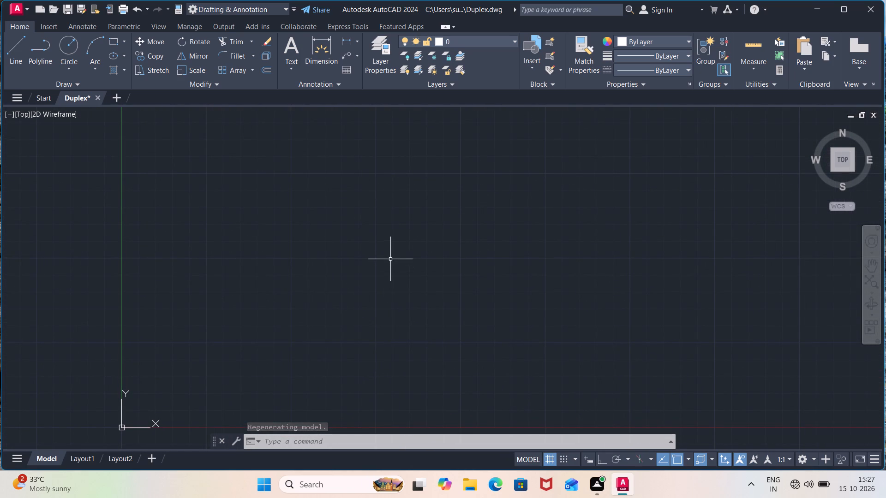
pyautogui.moveTo(390, 258); pyautogui.dragTo(347, 273, button='middle')
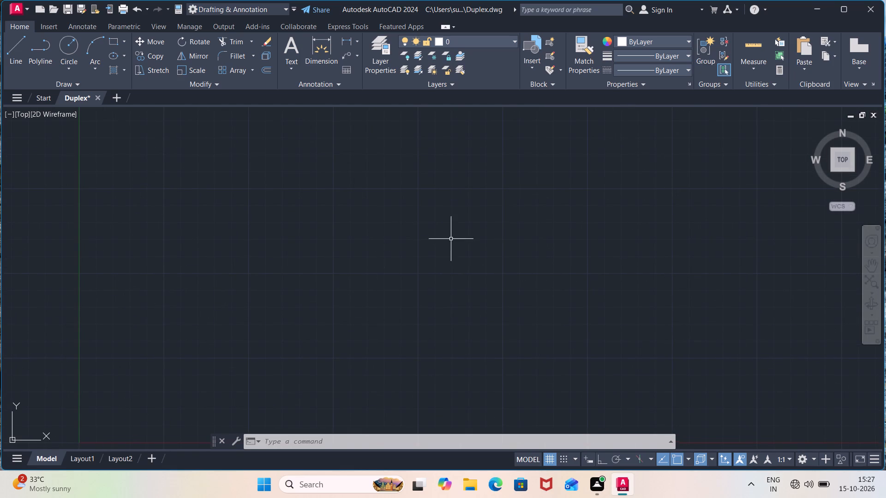
pyautogui.scroll(-1, 448, 241)
pyautogui.moveTo(448, 241); pyautogui.dragTo(395, 285, button='middle')
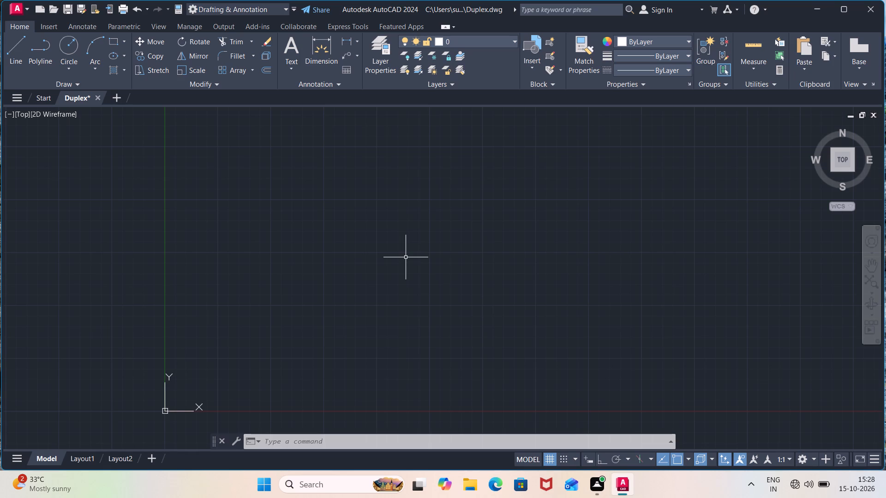
pyautogui.write('rec')
pyautogui.press('Return')
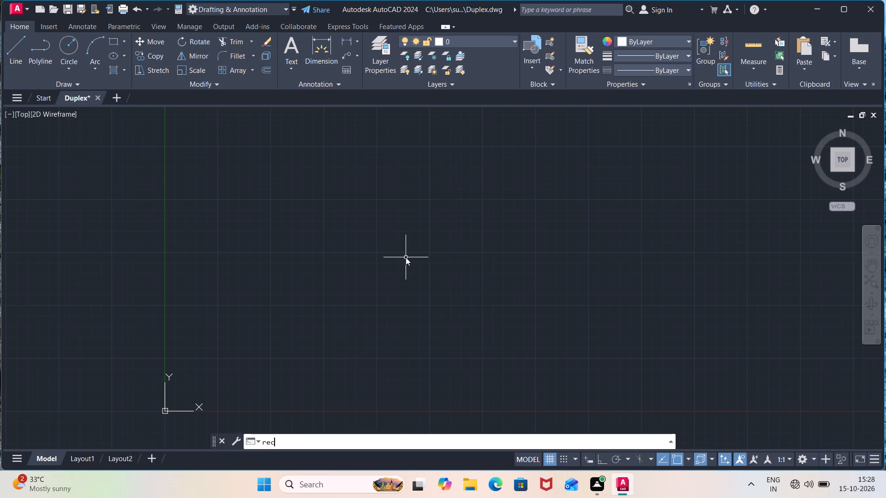
pyautogui.click(315, 181)
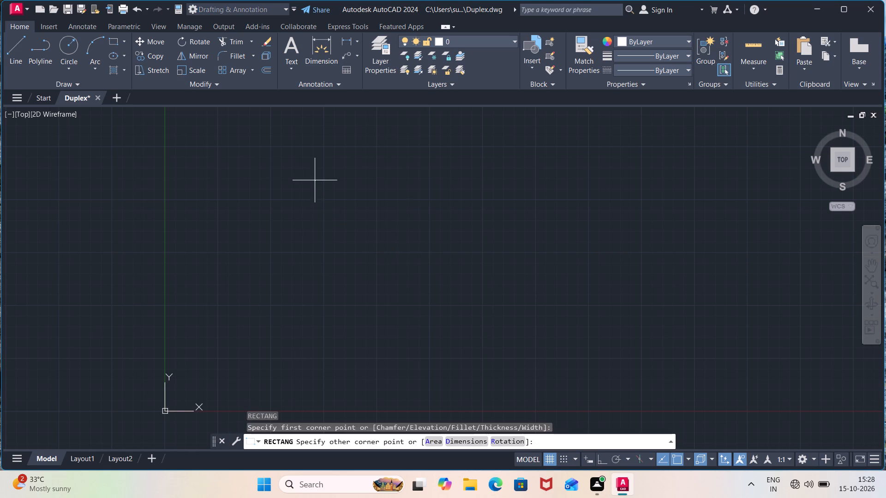
pyautogui.click(463, 439)
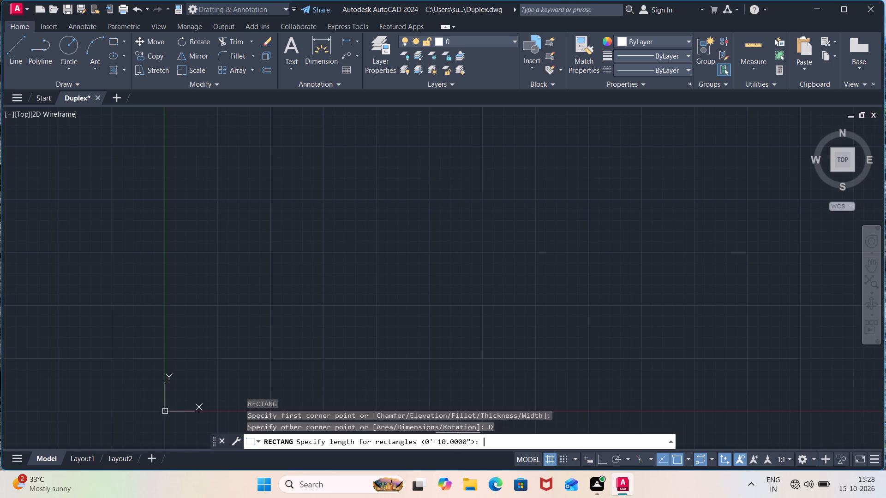
pyautogui.write("24'")
pyautogui.press('Return')
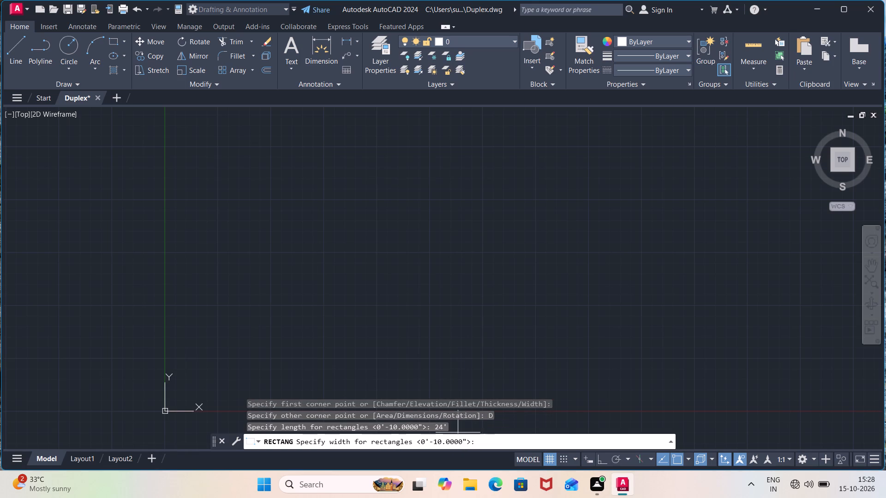
pyautogui.write("45'")
pyautogui.press('Return')
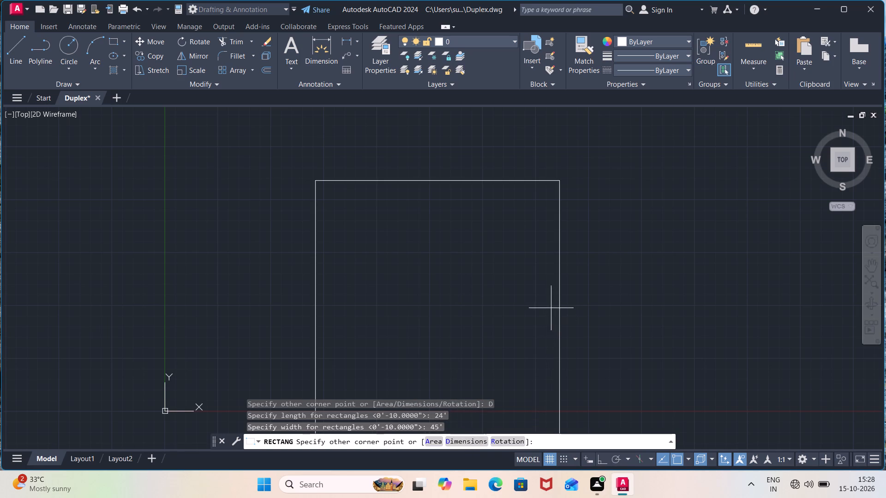
pyautogui.scroll(-2, 536, 318)
pyautogui.moveTo(533, 320); pyautogui.dragTo(527, 312, button='middle')
pyautogui.scroll(-1, 531, 320)
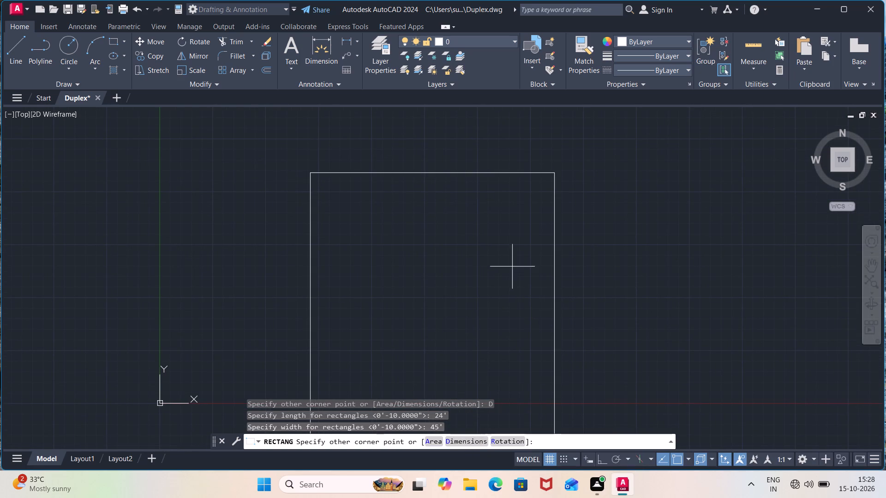
pyautogui.click(464, 165)
# Draw a second rectangle, also 24' long and 45' wide, to the right of the first with a gap between them.
pyautogui.moveTo(484, 167); pyautogui.dragTo(489, 173, button='middle')
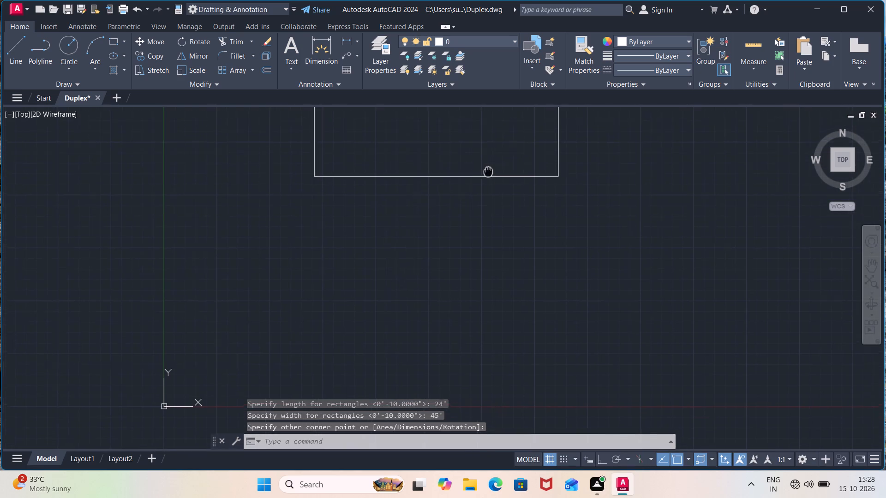
pyautogui.moveTo(489, 173); pyautogui.dragTo(429, 394, button='middle')
pyautogui.scroll(-2, 438, 306)
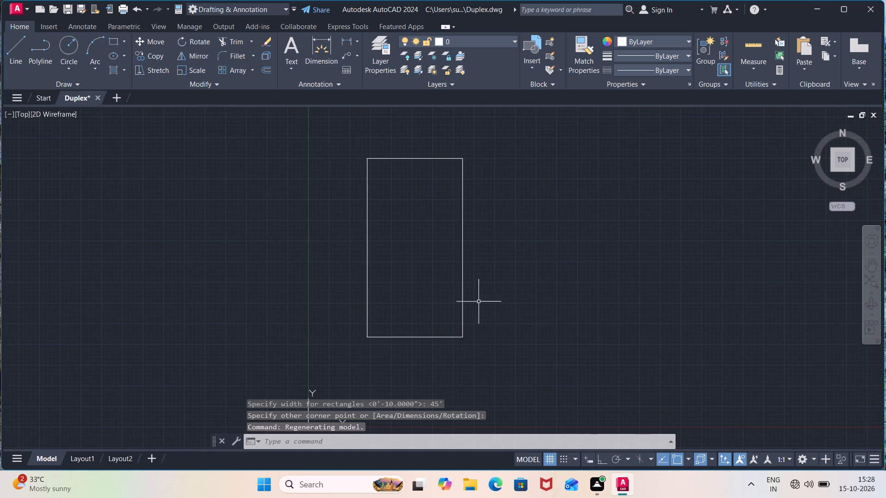
pyautogui.press('space')
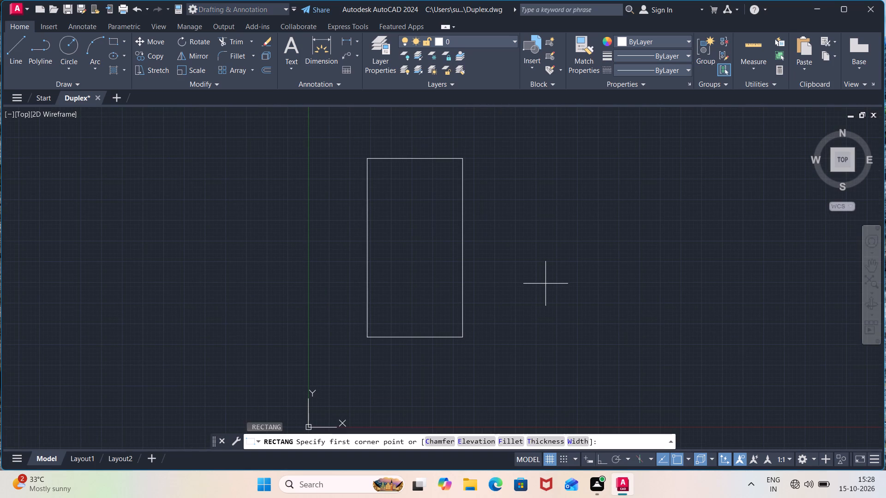
pyautogui.click(519, 163)
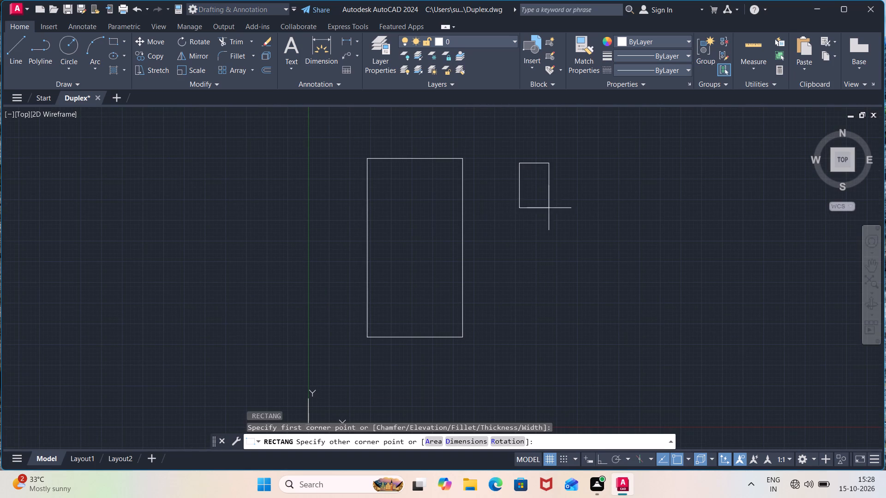
pyautogui.click(464, 444)
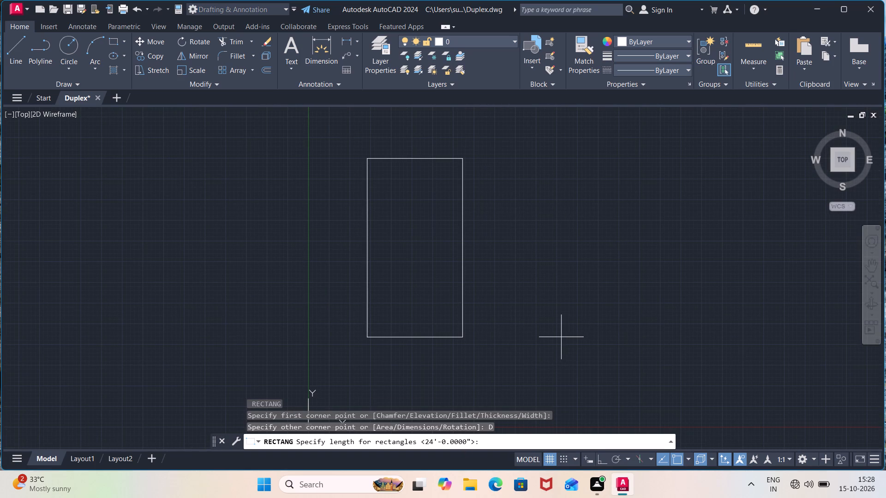
pyautogui.press('Return')
pyautogui.press('Return')
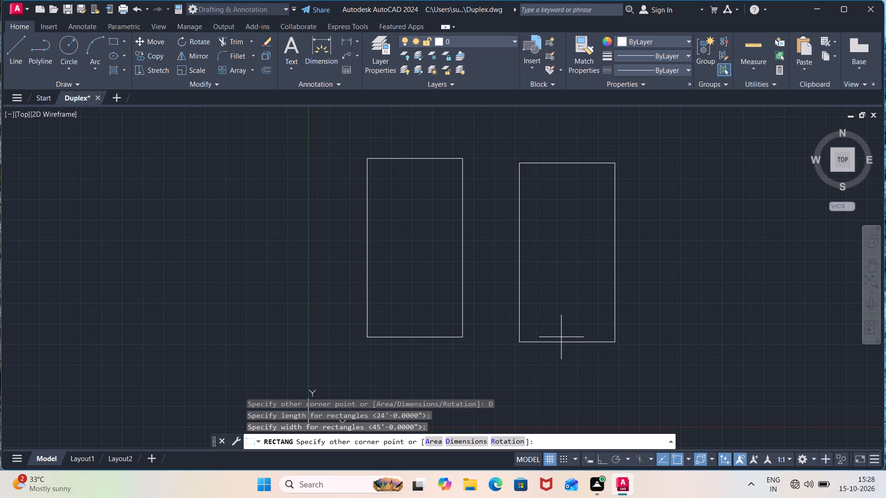
pyautogui.click(561, 337)
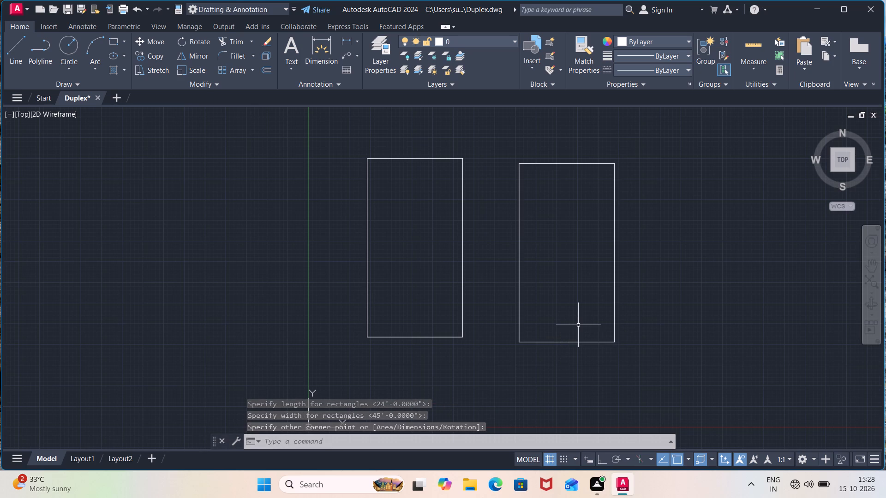
# Move the right rectangle so its top edge aligns with the left rectangle's top edge, keeping a gap between them.
pyautogui.click(506, 158)
pyautogui.click(635, 357)
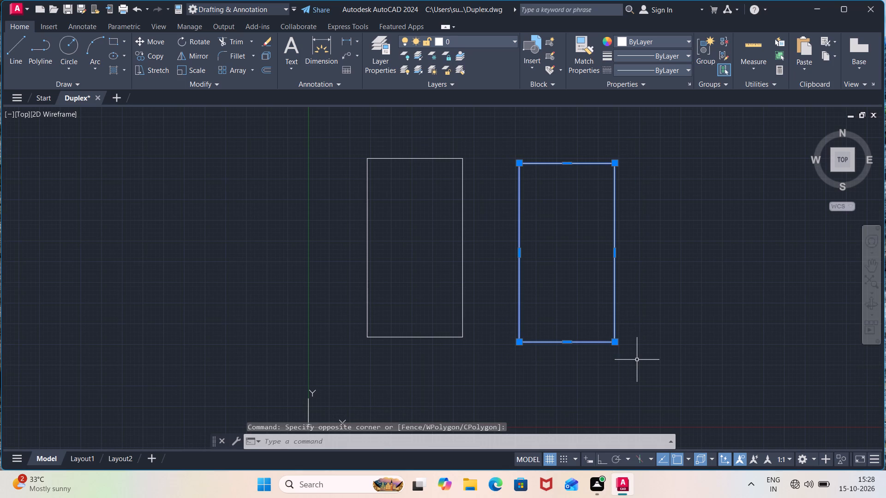
pyautogui.press('m')
pyautogui.press('Return')
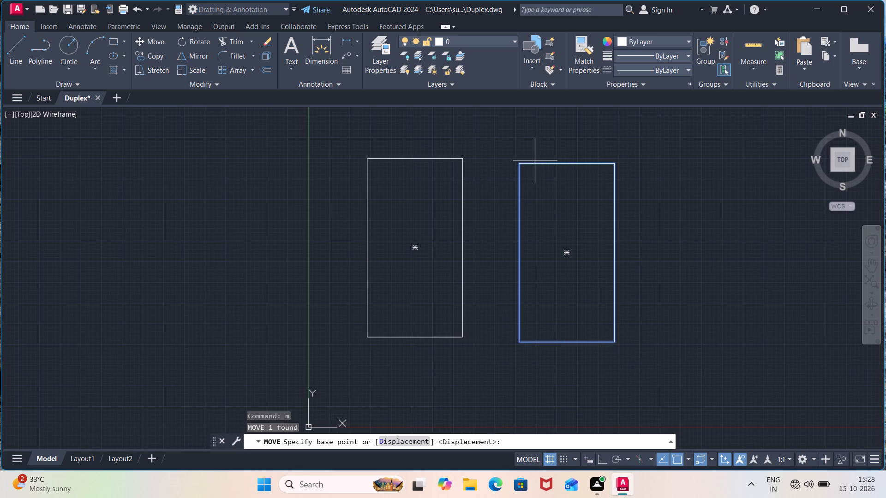
pyautogui.click(522, 167)
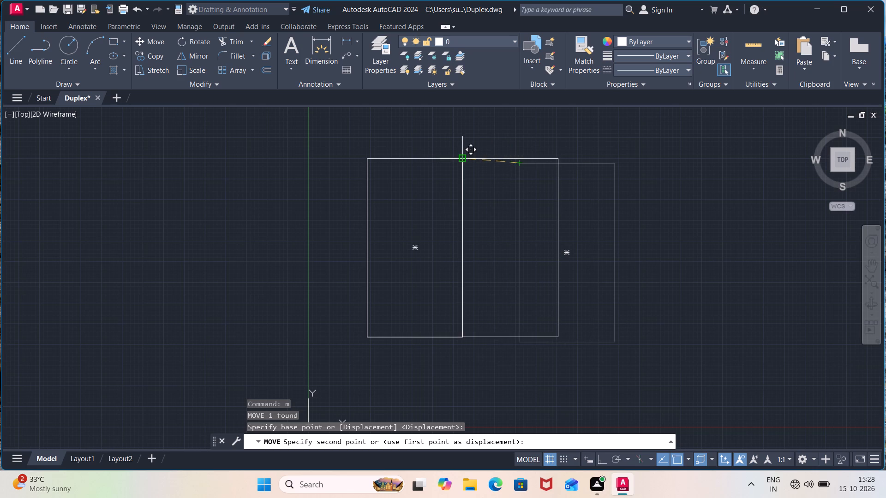
pyautogui.click(524, 153)
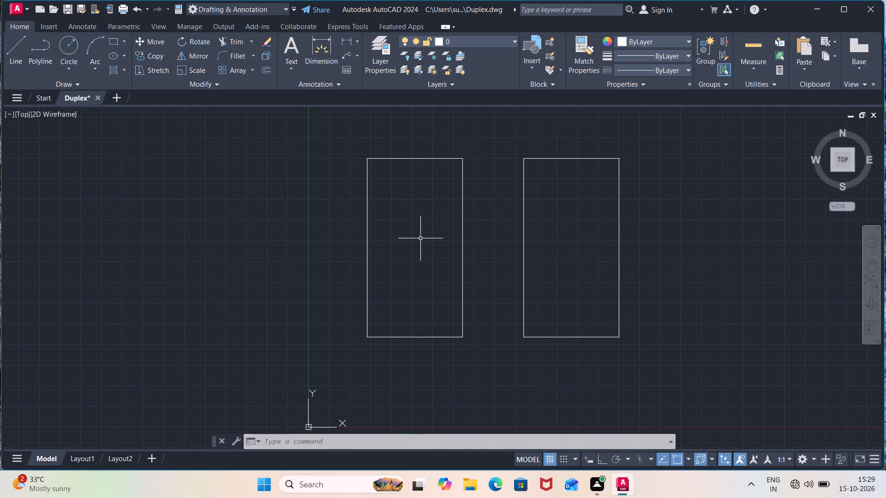
# Offset both rectangles 9" inward to form the outer wall thickness.
pyautogui.press('o')
pyautogui.press('Return')
pyautogui.write('9"')
pyautogui.press('Return')
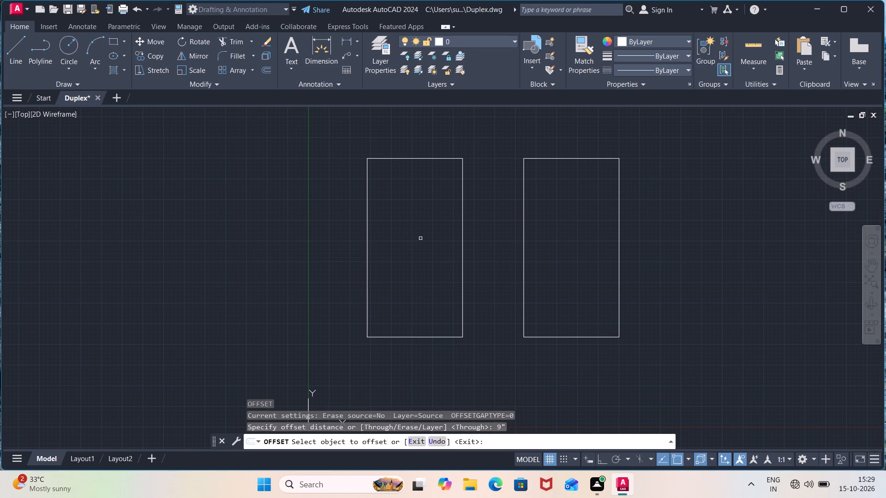
pyautogui.click(368, 267)
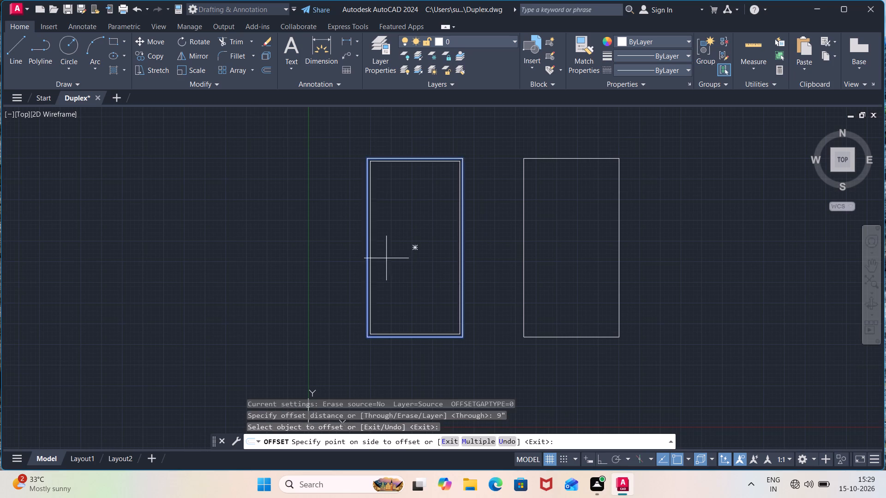
pyautogui.click(388, 258)
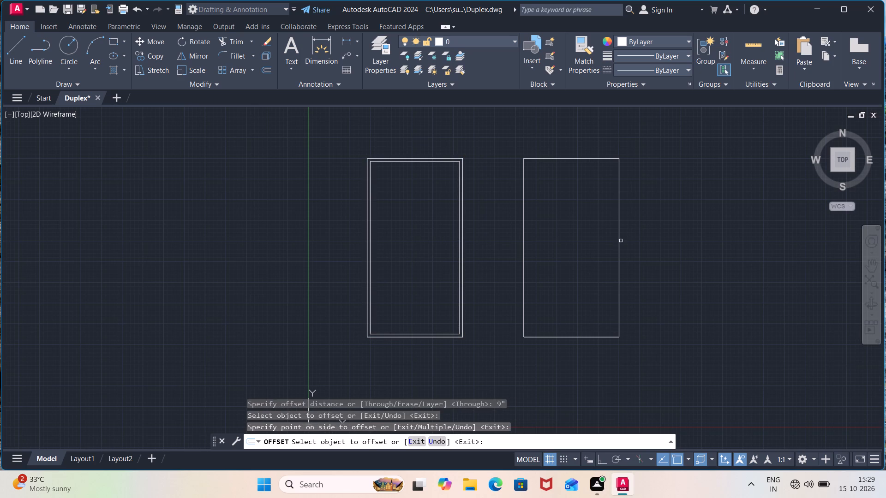
pyautogui.click(621, 241)
pyautogui.click(576, 251)
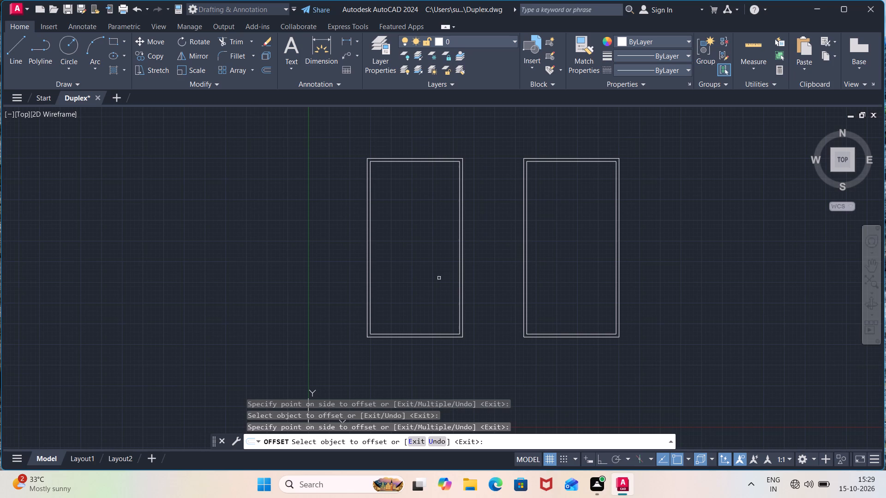
pyautogui.press('Escape')
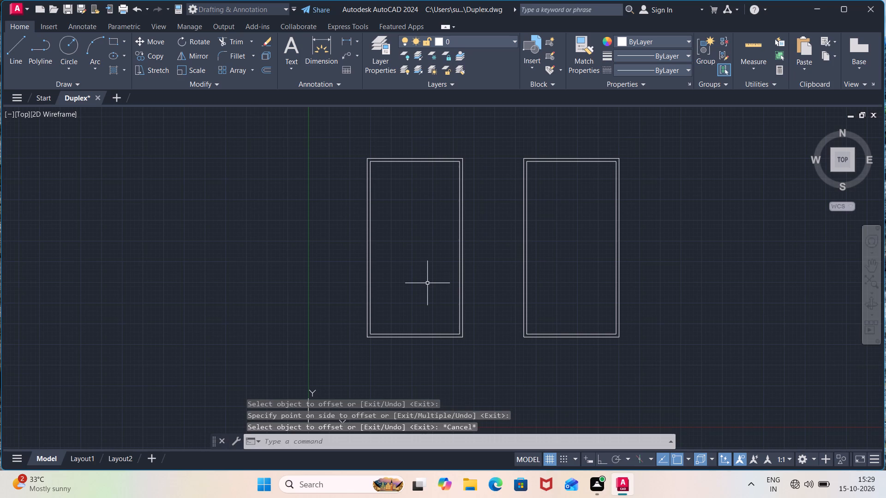
# Explode the inner rectangles of both outlines into separate lines.
pyautogui.click(459, 289)
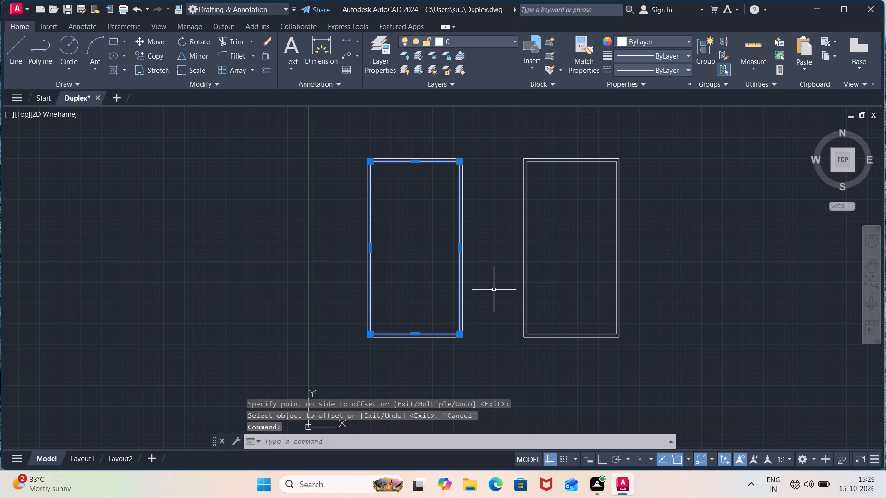
pyautogui.click(527, 301)
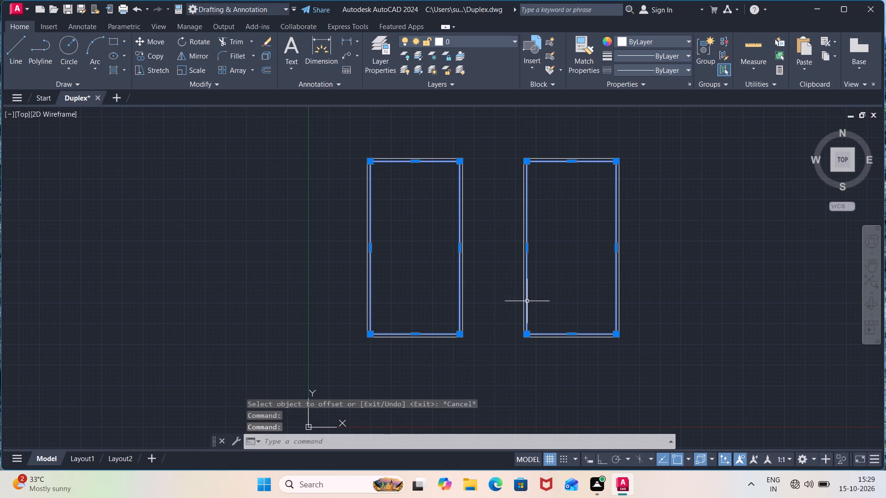
pyautogui.press('x')
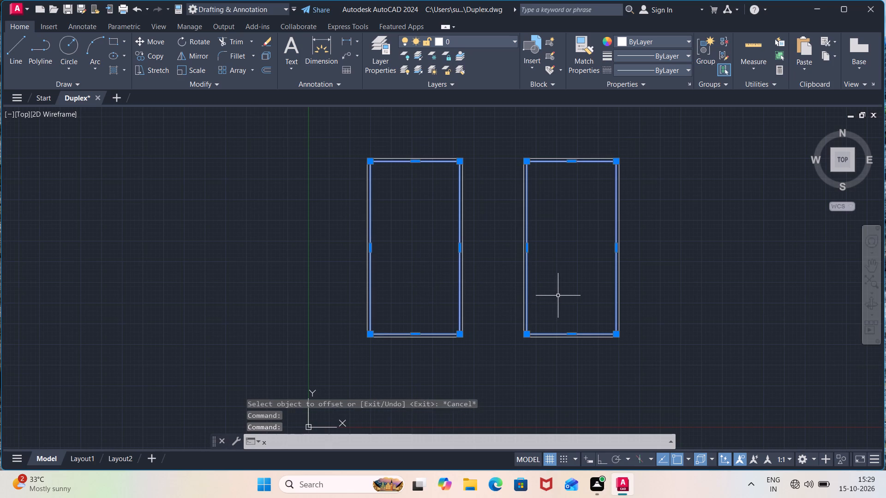
pyautogui.press('Return')
# Offset the top inner wall line 5' downward in both the right and left outlines.
pyautogui.scroll(1, 558, 294)
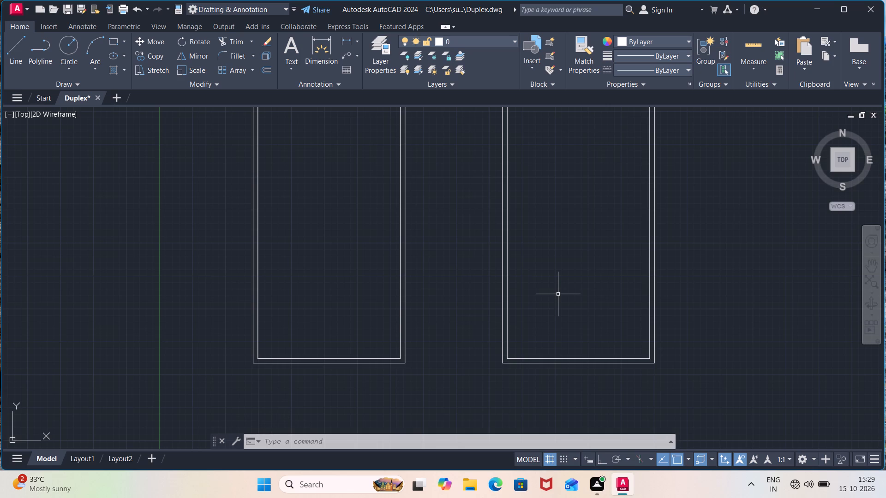
pyautogui.press('o')
pyautogui.press('Return')
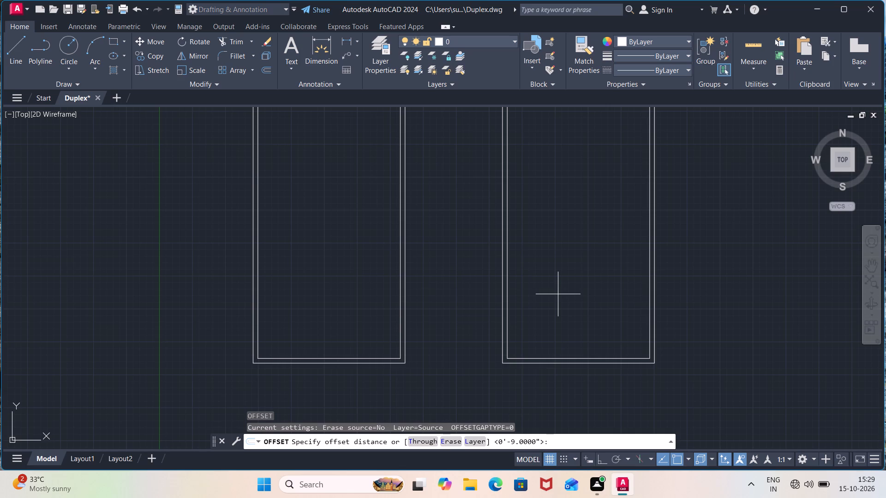
pyautogui.write("5'")
pyautogui.press('Return')
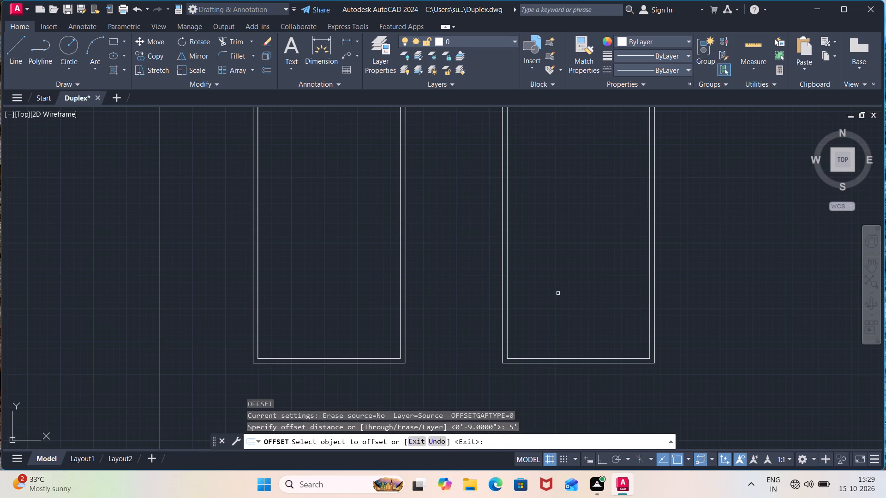
pyautogui.scroll(-1, 588, 221)
pyautogui.moveTo(574, 167); pyautogui.dragTo(582, 217, button='middle')
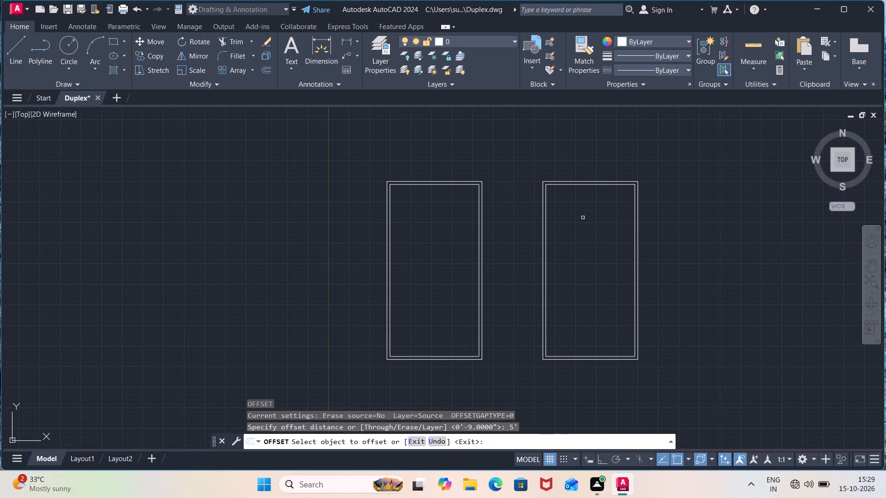
pyautogui.click(607, 184)
pyautogui.click(608, 225)
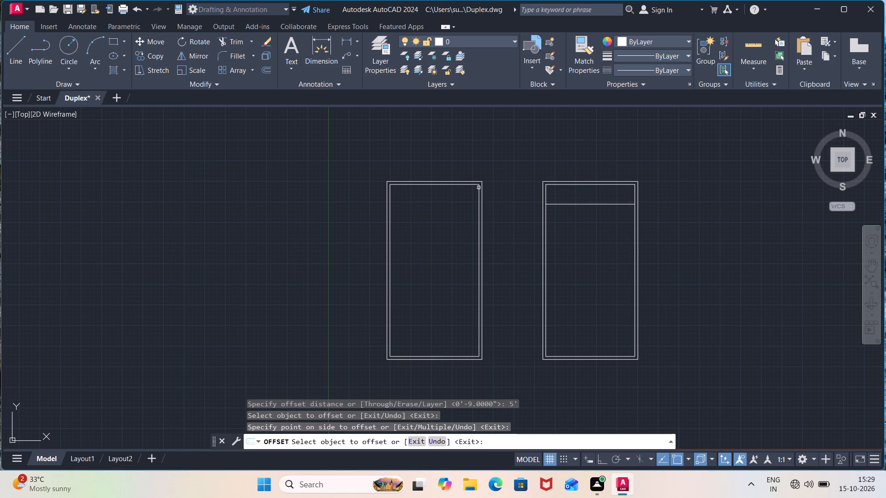
pyautogui.click(473, 185)
pyautogui.click(471, 208)
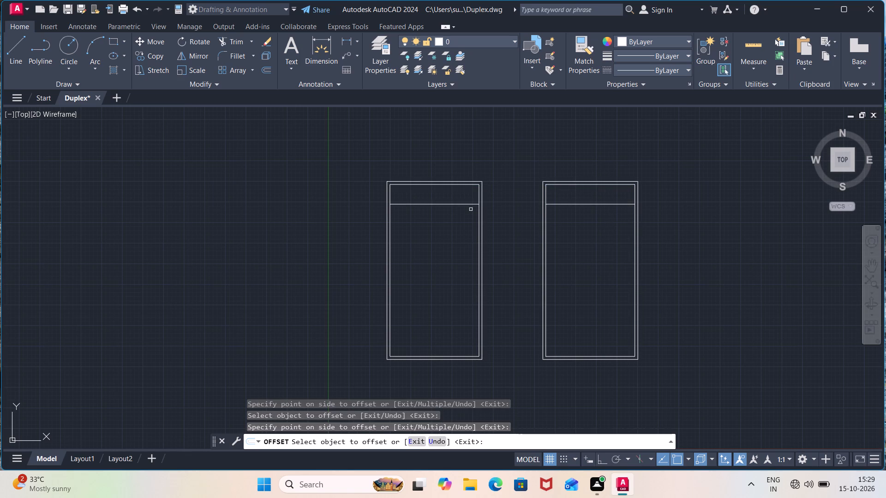
pyautogui.press('space')
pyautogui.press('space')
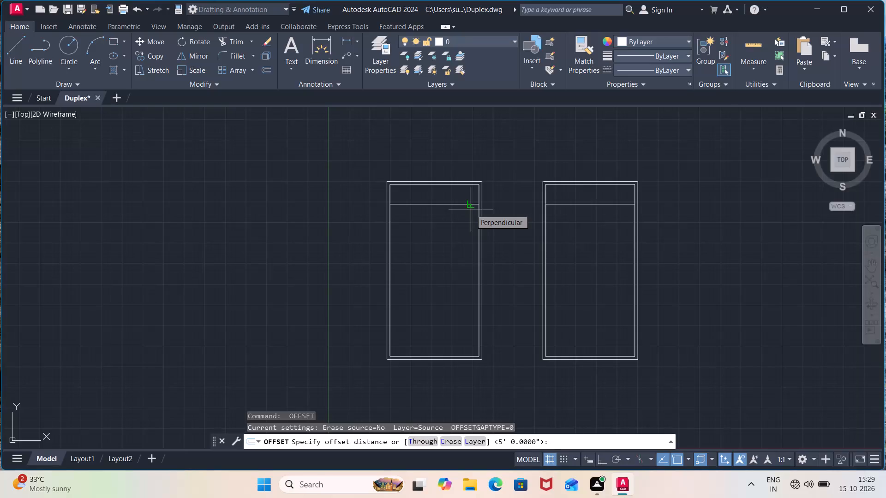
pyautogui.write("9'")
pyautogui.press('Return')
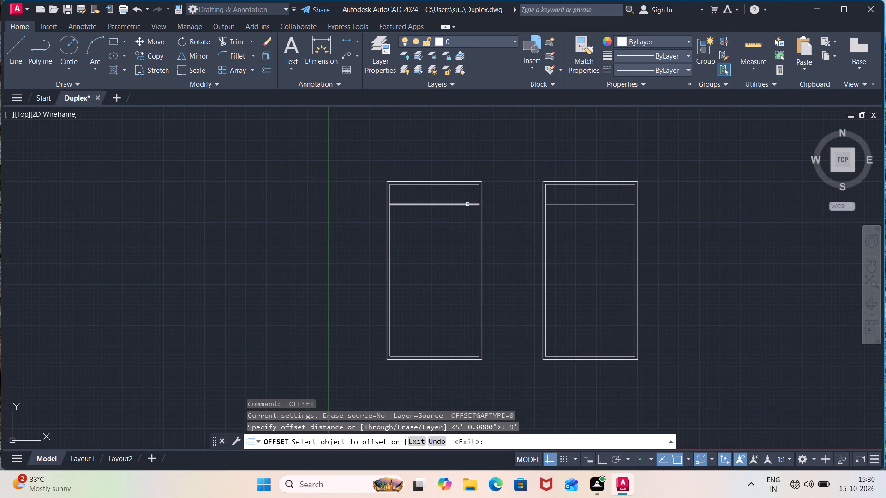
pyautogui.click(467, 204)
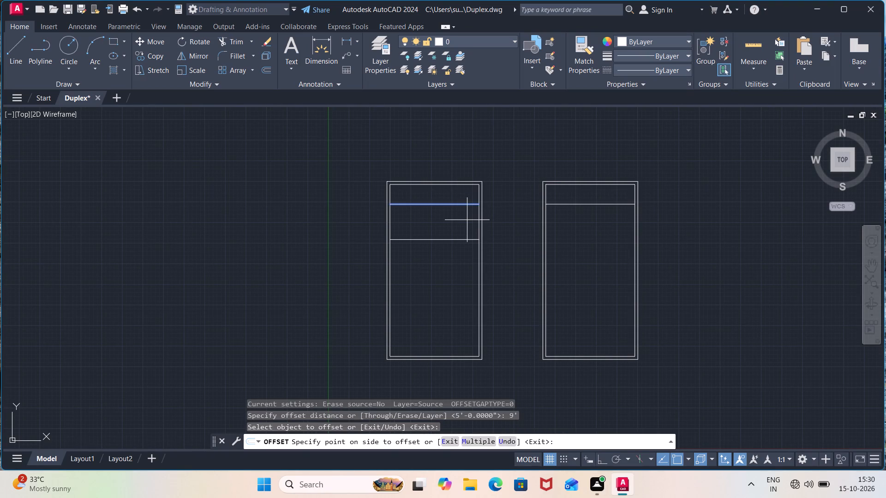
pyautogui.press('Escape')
# Offset the horizontal line 5' below the top inner wall by 9" downward in both outlines to form a cross wall.
pyautogui.press('o')
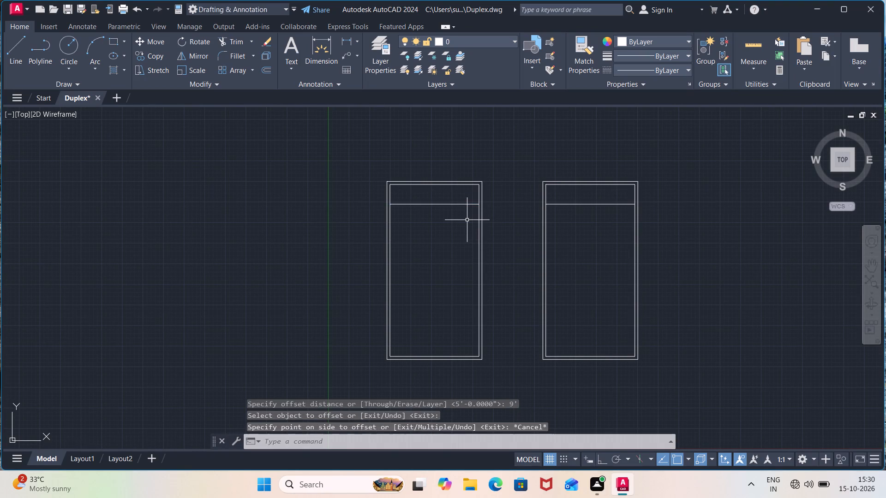
pyautogui.press('Return')
pyautogui.write('9"')
pyautogui.press('Return')
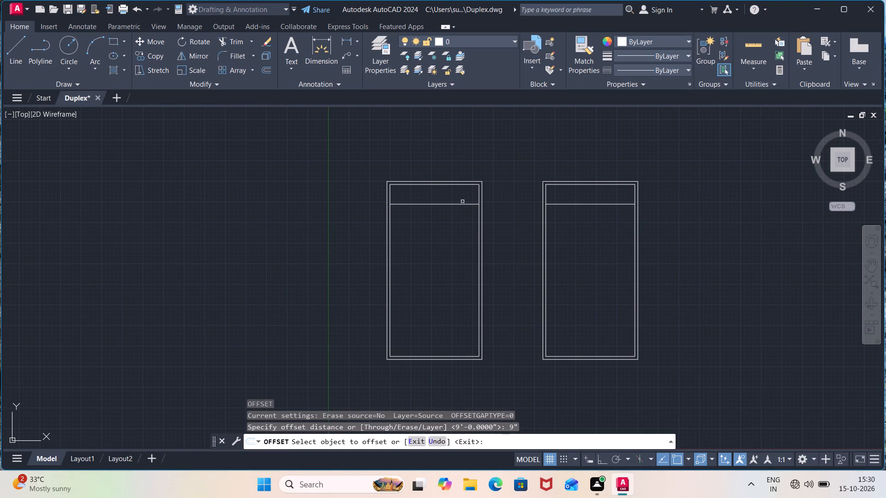
pyautogui.click(462, 203)
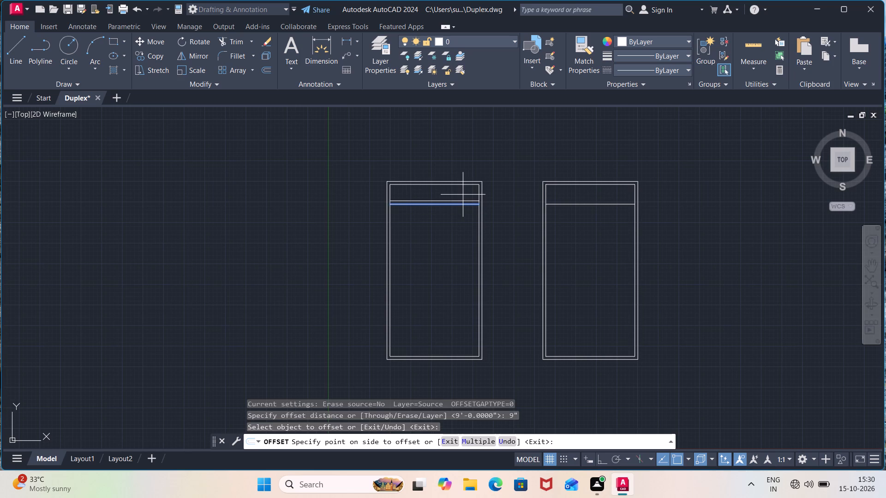
pyautogui.scroll(3, 463, 195)
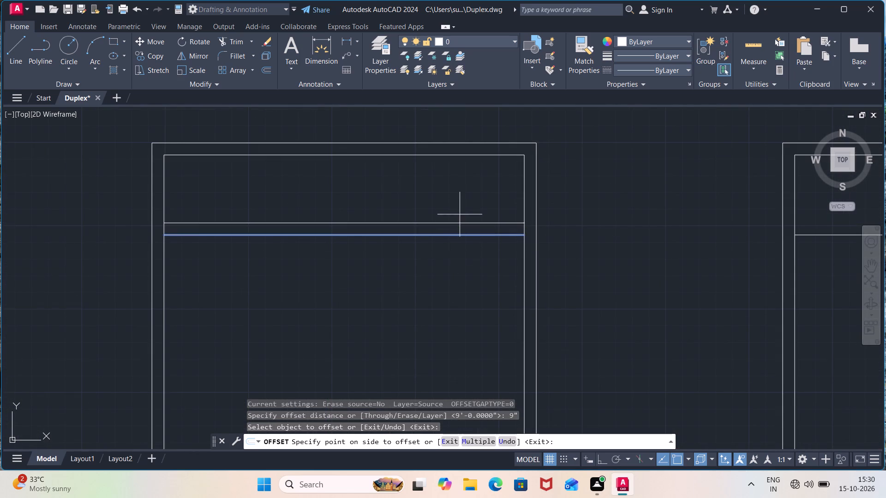
pyautogui.click(465, 247)
pyautogui.scroll(-1, 617, 235)
pyautogui.moveTo(684, 236); pyautogui.dragTo(652, 217, button='middle')
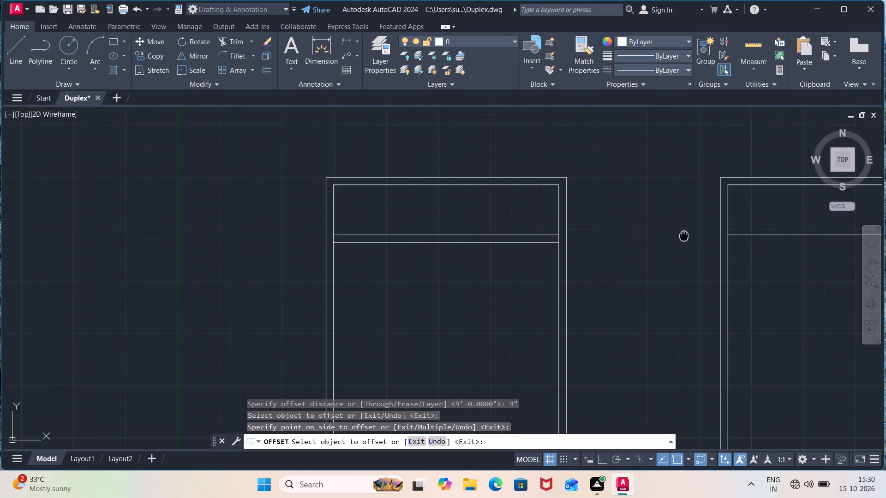
pyautogui.moveTo(652, 217); pyautogui.dragTo(489, 159, button='middle')
pyautogui.click(610, 157)
pyautogui.click(623, 176)
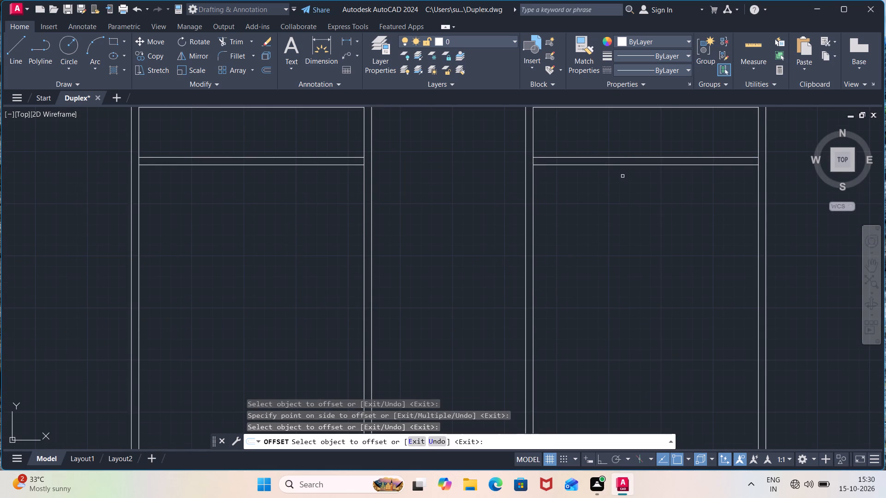
pyautogui.scroll(-2, 561, 222)
pyautogui.moveTo(519, 247); pyautogui.dragTo(586, 226, button='middle')
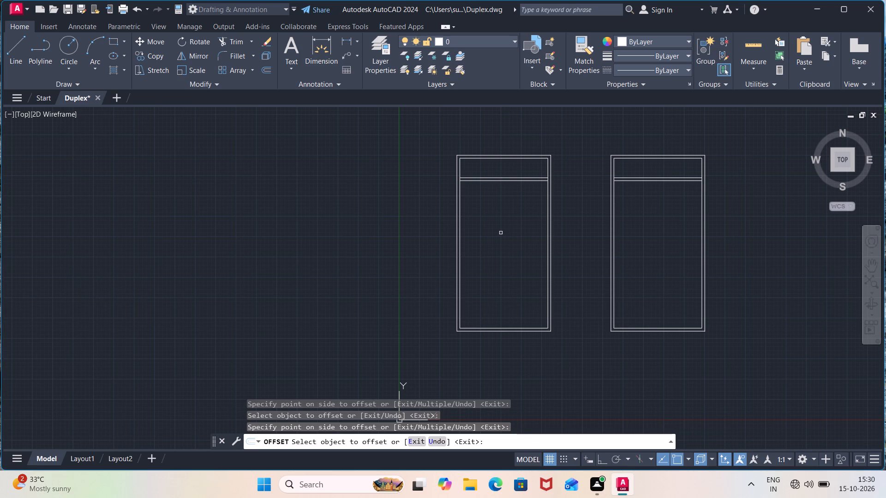
pyautogui.press('space')
# Offset the upper line of the left outline's cross wall 10' downward.
pyautogui.press('space')
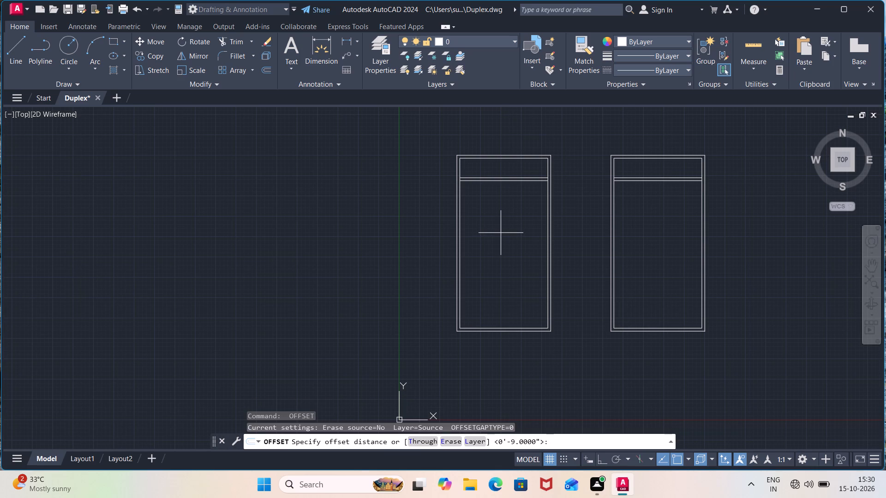
pyautogui.write("10'")
pyautogui.press('Return')
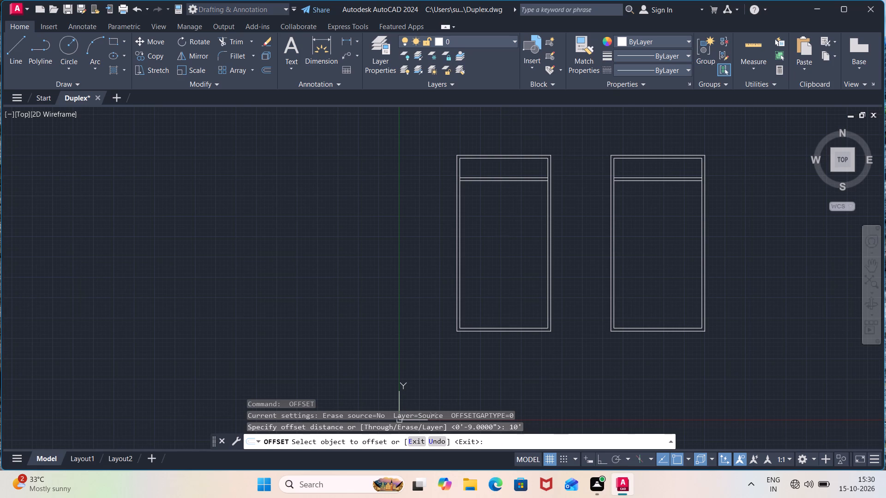
pyautogui.scroll(2, 516, 173)
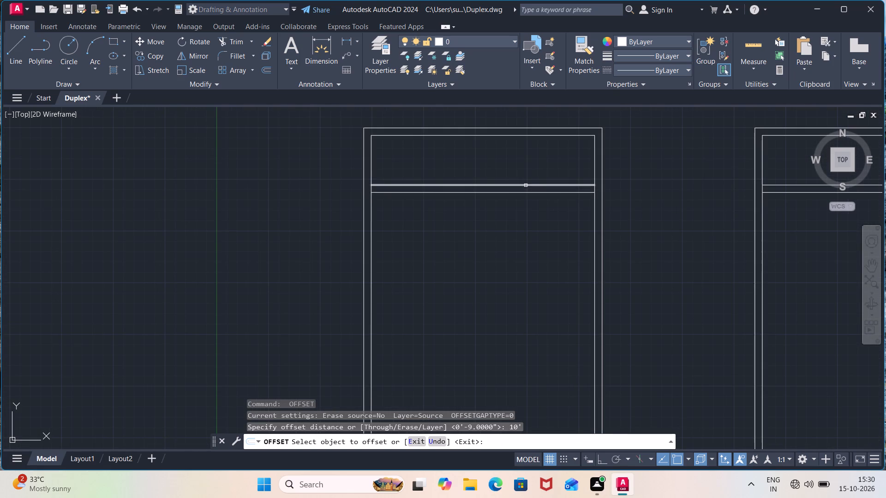
pyautogui.click(526, 185)
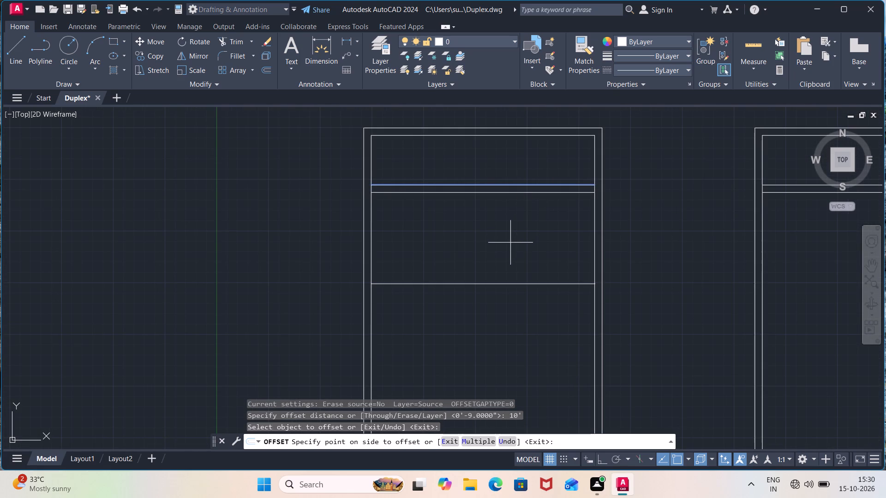
pyautogui.click(510, 243)
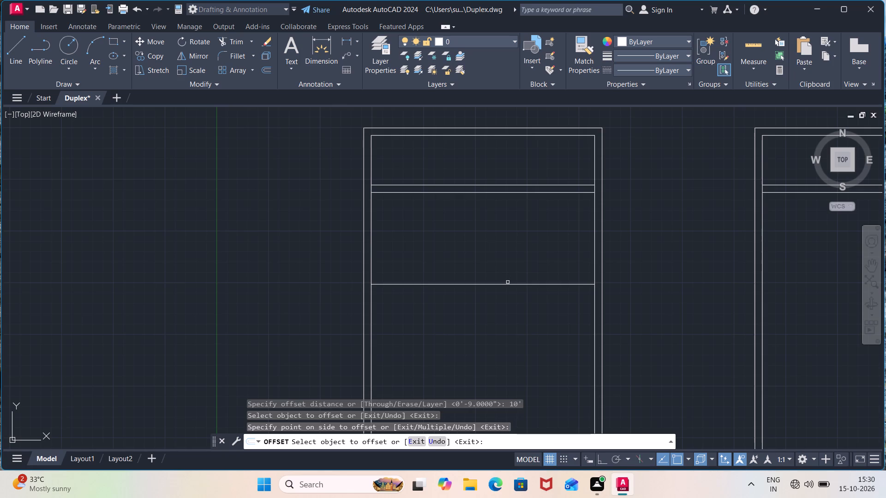
pyautogui.press('space')
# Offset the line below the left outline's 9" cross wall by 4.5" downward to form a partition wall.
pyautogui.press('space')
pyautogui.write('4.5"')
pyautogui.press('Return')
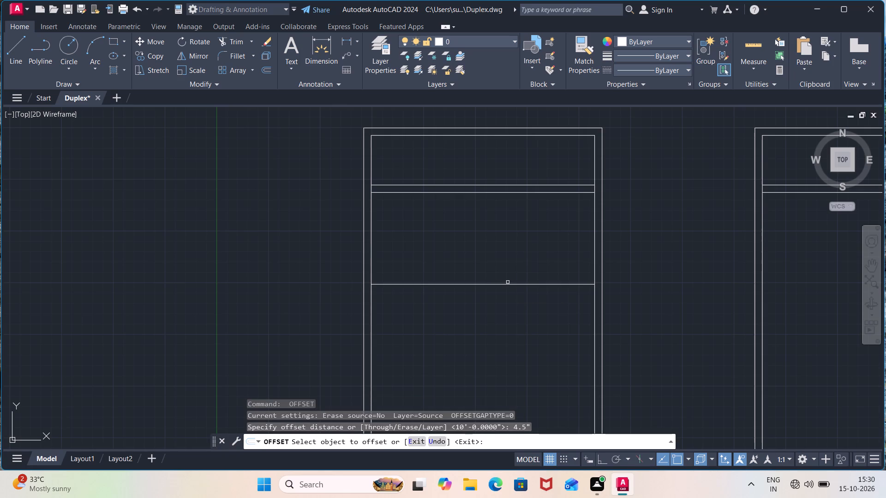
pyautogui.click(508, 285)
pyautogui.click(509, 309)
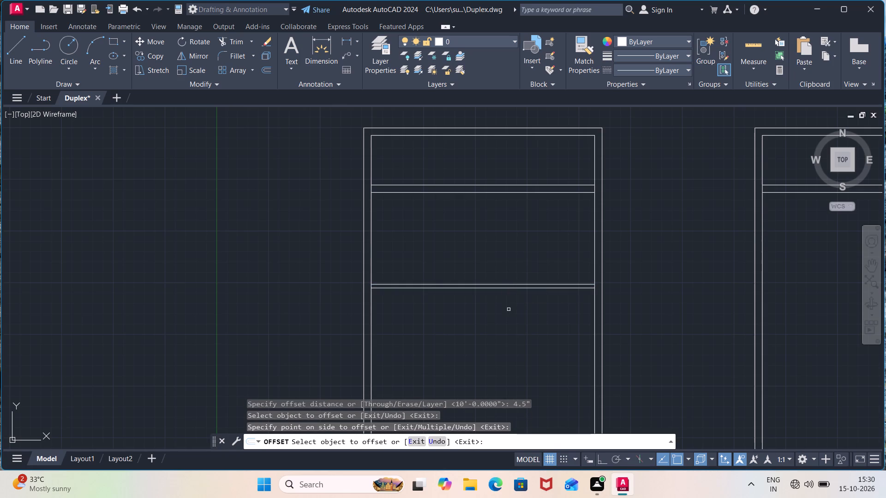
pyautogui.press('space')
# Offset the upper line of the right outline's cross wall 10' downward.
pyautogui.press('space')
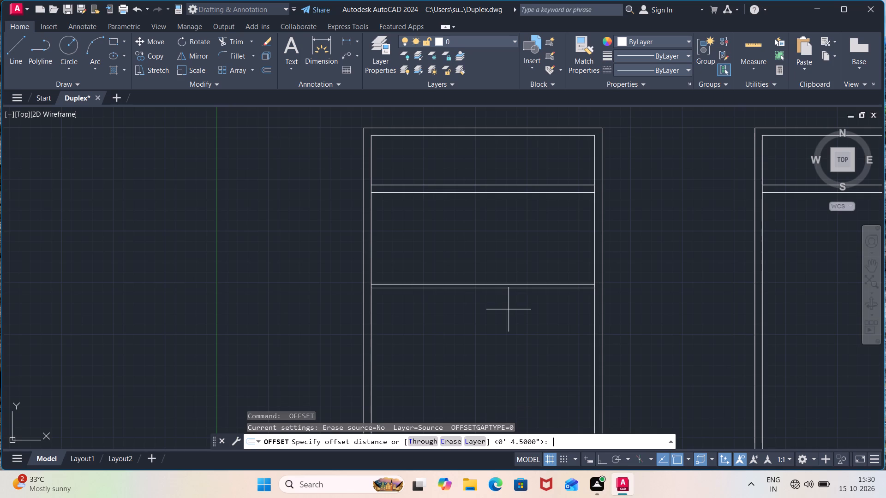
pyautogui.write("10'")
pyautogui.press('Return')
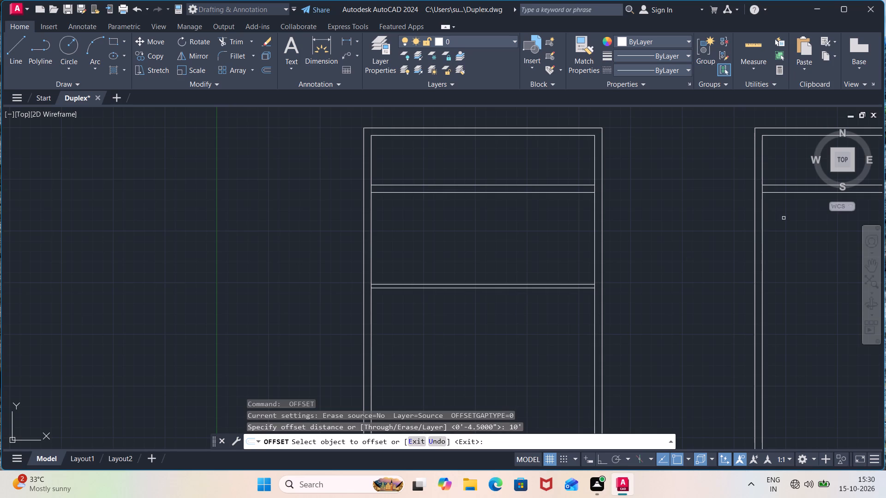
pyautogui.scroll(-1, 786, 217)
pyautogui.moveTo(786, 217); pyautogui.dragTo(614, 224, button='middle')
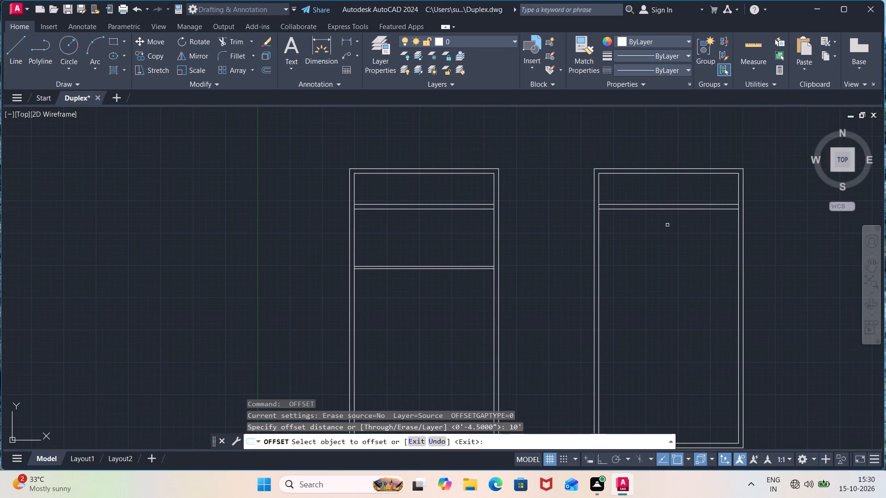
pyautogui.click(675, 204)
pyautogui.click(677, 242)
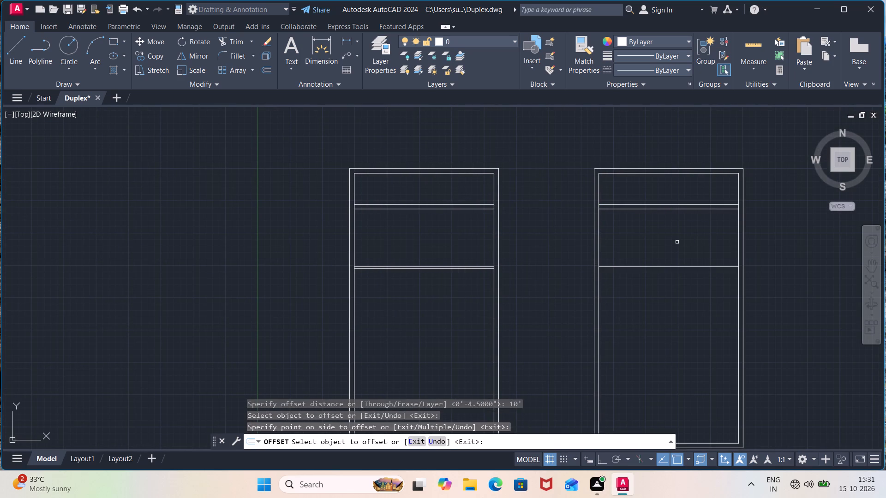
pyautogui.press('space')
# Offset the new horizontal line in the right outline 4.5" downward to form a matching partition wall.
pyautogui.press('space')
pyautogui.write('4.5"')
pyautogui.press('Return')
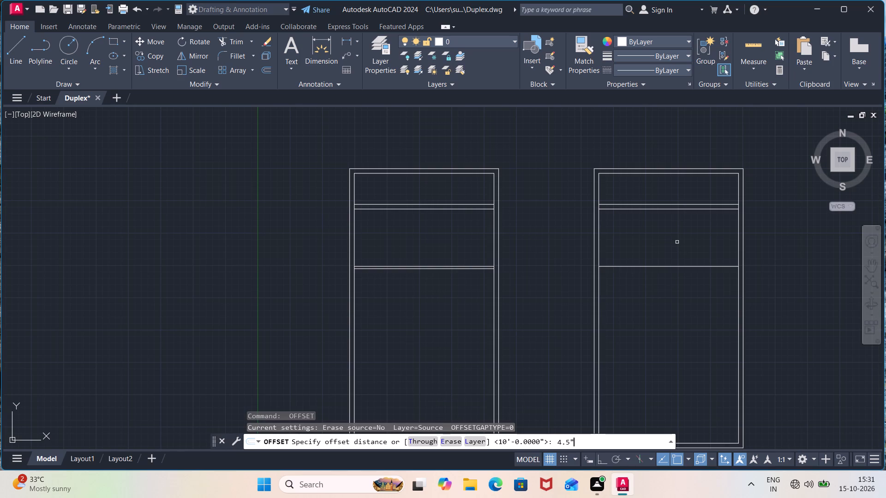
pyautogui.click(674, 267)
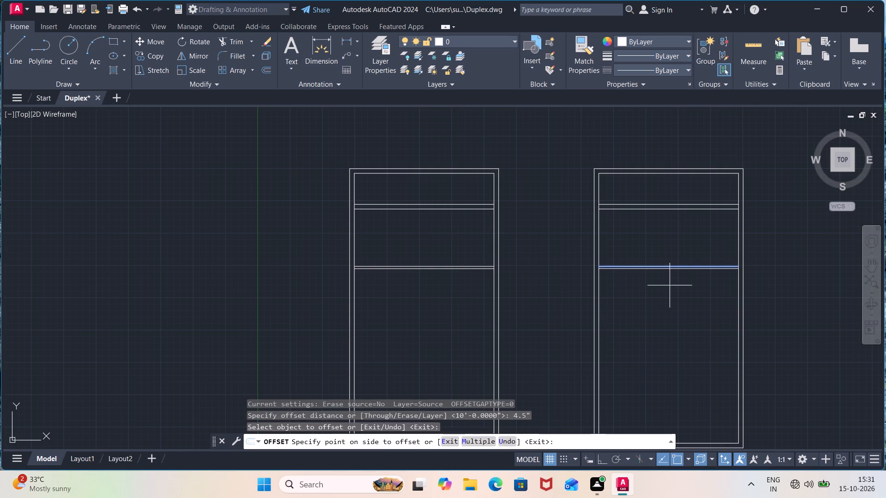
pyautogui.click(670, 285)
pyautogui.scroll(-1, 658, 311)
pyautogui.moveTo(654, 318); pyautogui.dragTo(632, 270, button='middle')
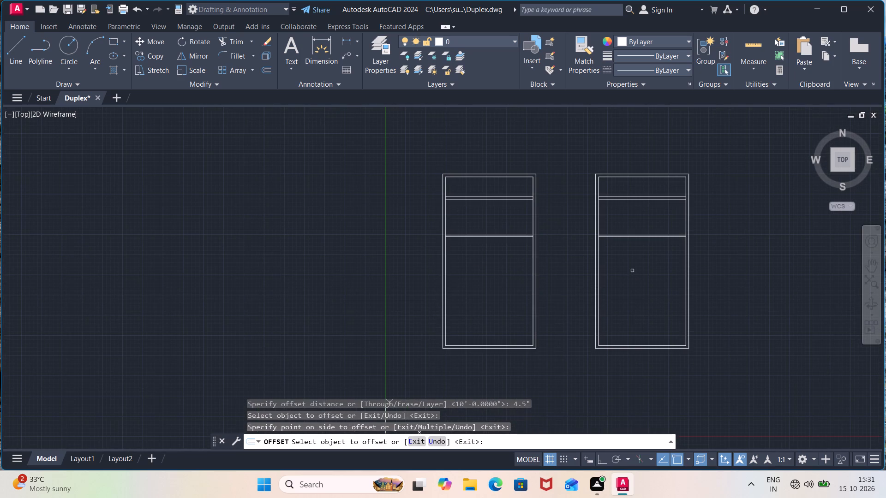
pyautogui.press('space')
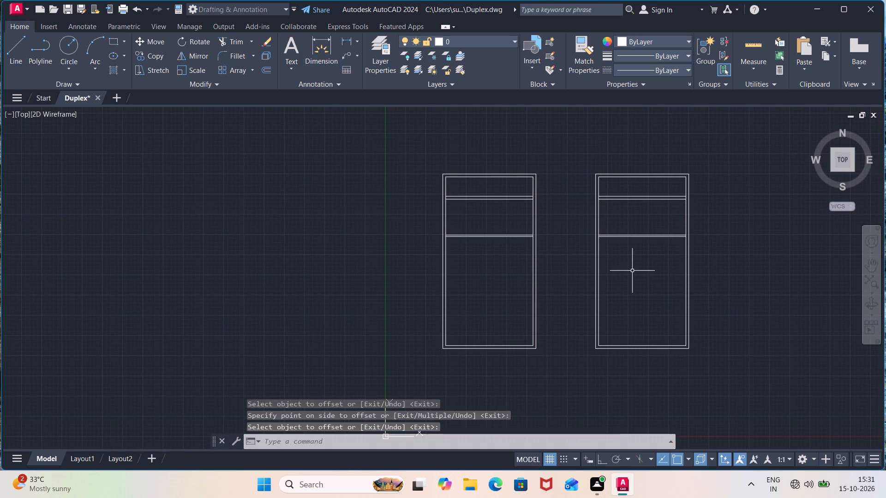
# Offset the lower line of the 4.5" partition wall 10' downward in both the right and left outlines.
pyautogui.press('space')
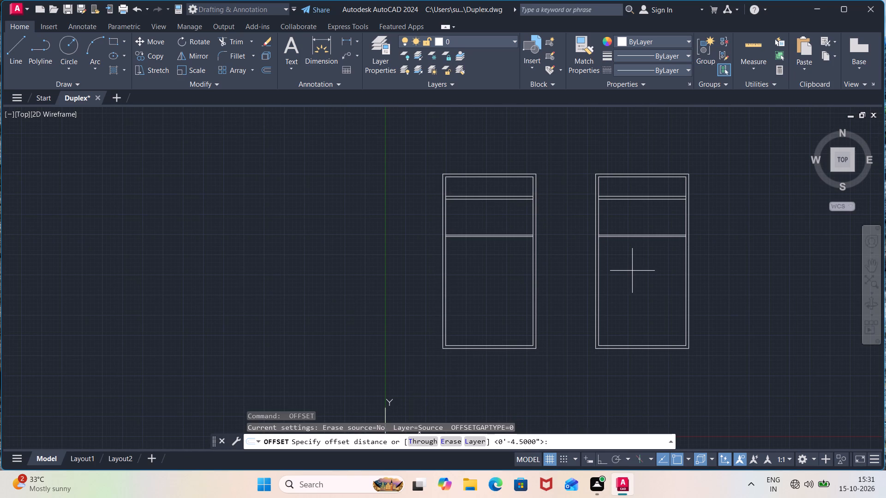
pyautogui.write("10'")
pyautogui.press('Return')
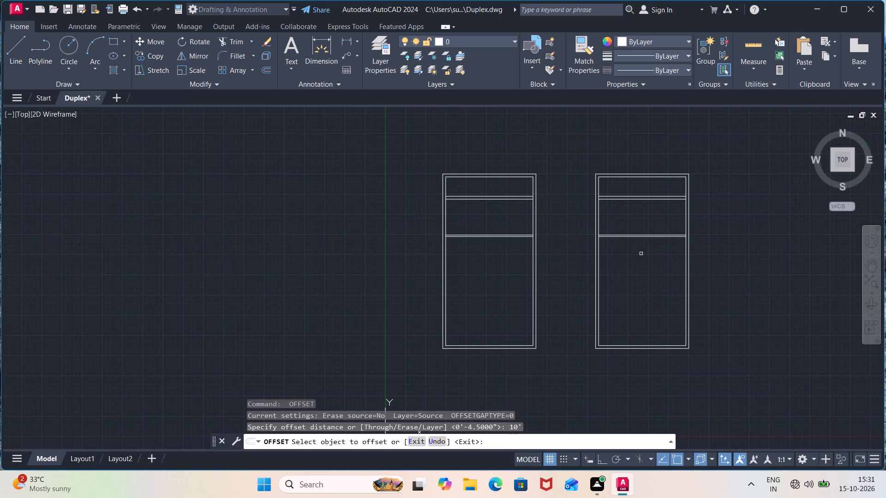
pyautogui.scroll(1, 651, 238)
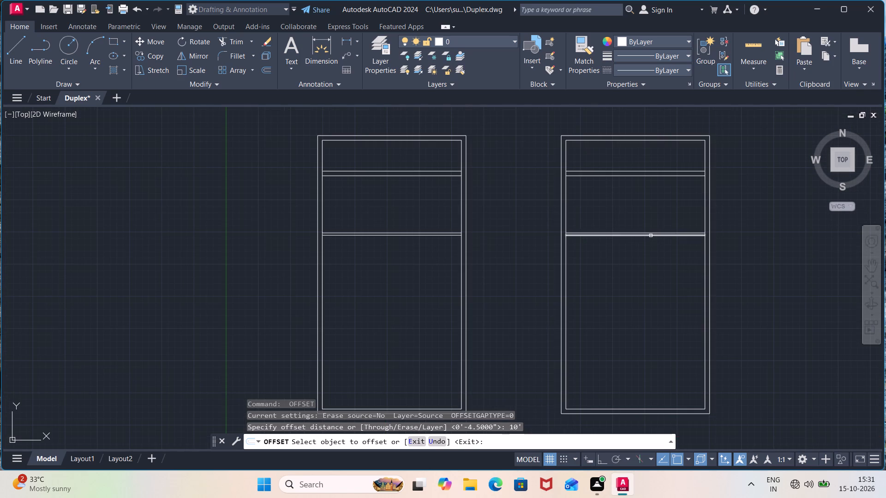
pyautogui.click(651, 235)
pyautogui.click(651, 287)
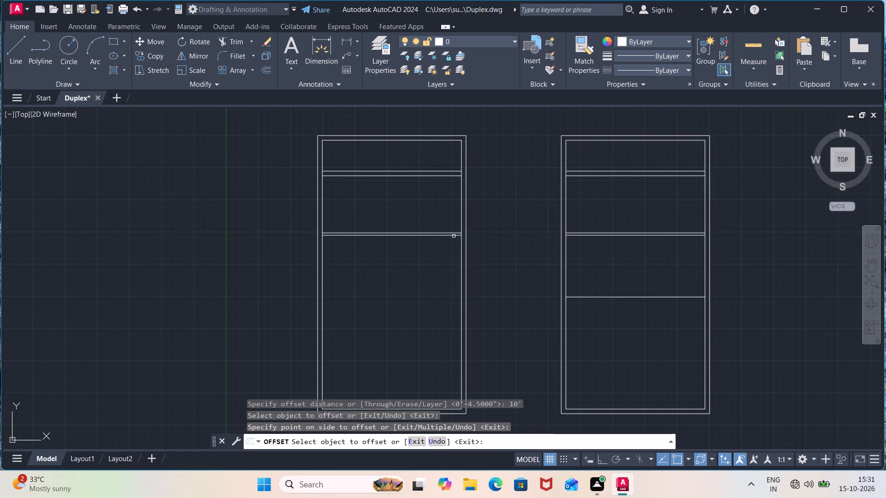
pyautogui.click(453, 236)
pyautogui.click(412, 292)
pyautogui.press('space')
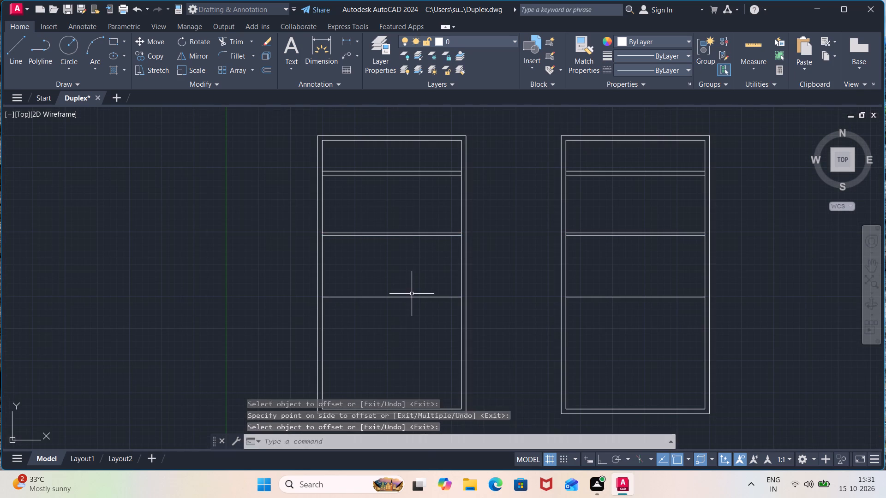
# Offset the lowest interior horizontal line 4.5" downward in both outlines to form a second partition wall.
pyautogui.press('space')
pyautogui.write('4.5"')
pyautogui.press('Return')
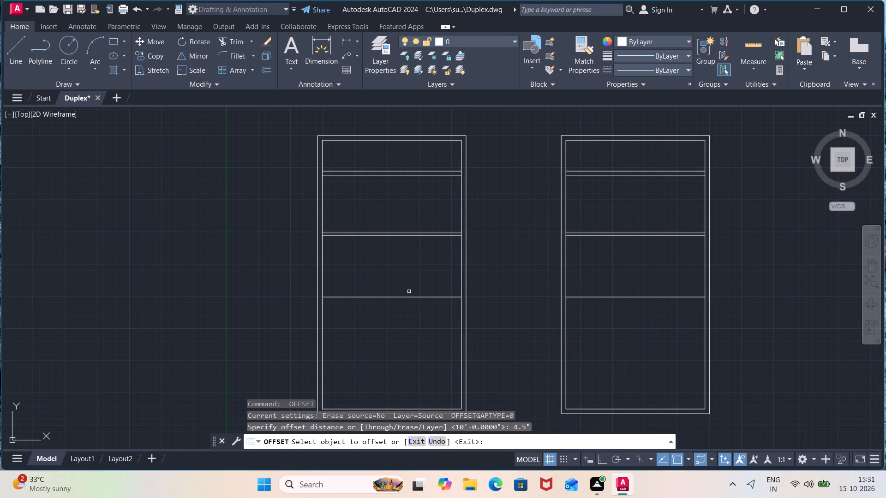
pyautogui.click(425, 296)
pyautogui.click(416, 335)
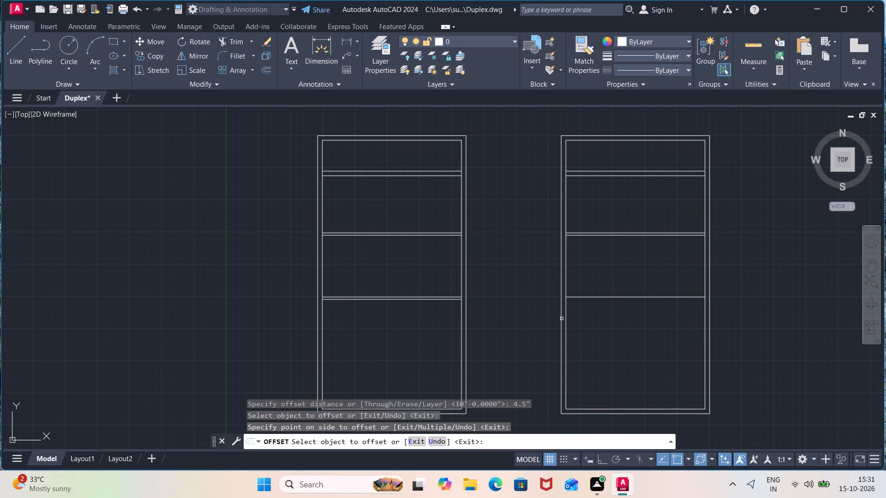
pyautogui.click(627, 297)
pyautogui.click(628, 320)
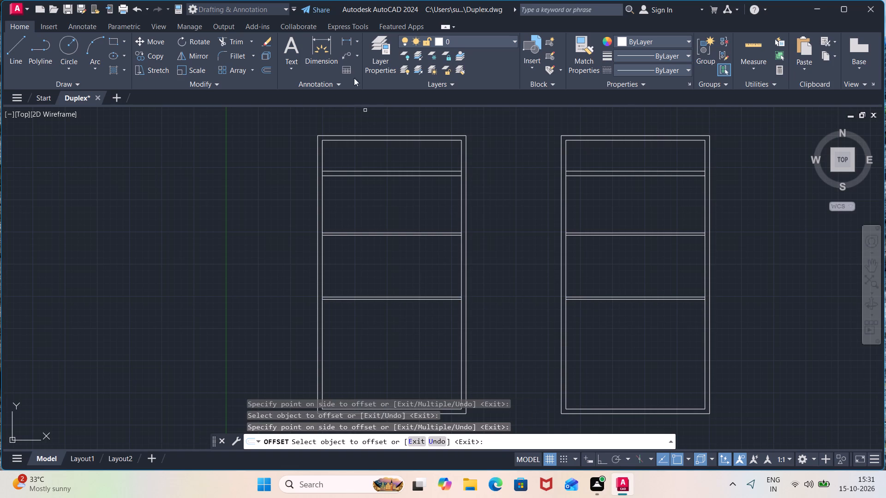
# Measure the clear distance from the left outline's lowest partition to its bottom inner wall with a linear dimension, without placing it.
pyautogui.click(348, 41)
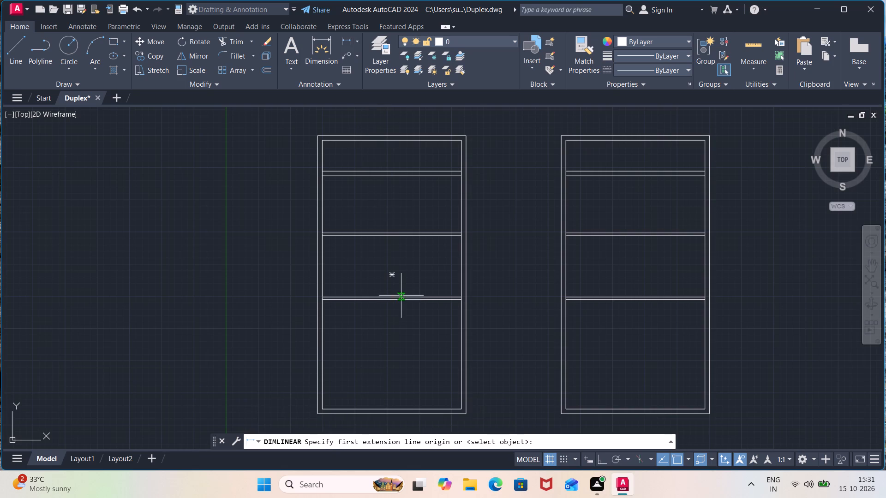
pyautogui.moveTo(401, 297); pyautogui.dragTo(401, 248, button='middle')
pyautogui.scroll(2, 402, 252)
pyautogui.click(402, 250)
pyautogui.scroll(-2, 415, 314)
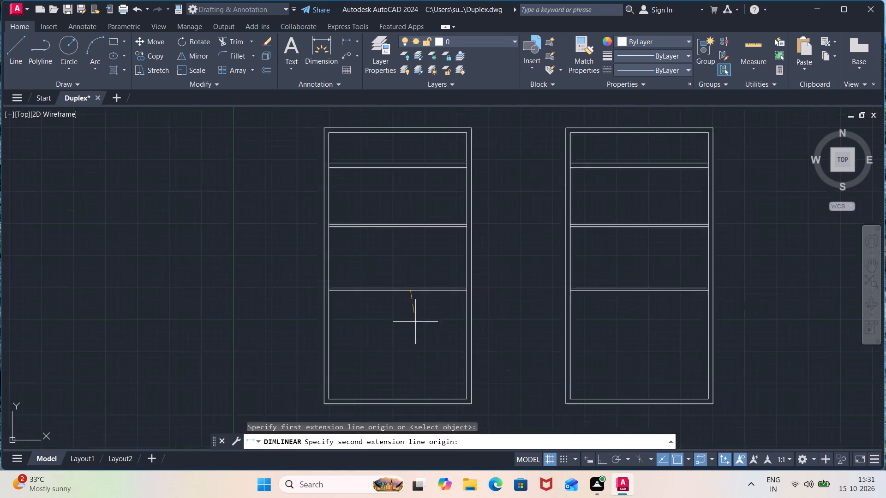
pyautogui.scroll(-1, 415, 322)
pyautogui.middleClick(415, 332)
pyautogui.click(414, 371)
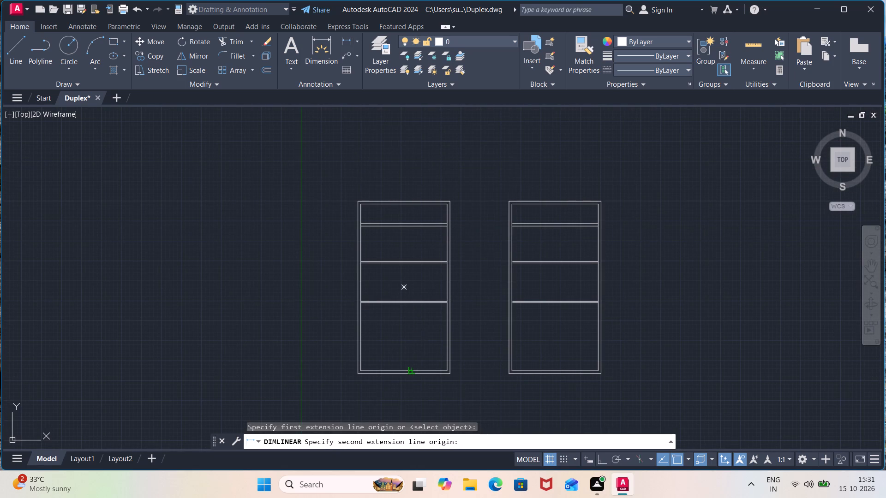
pyautogui.scroll(3, 414, 348)
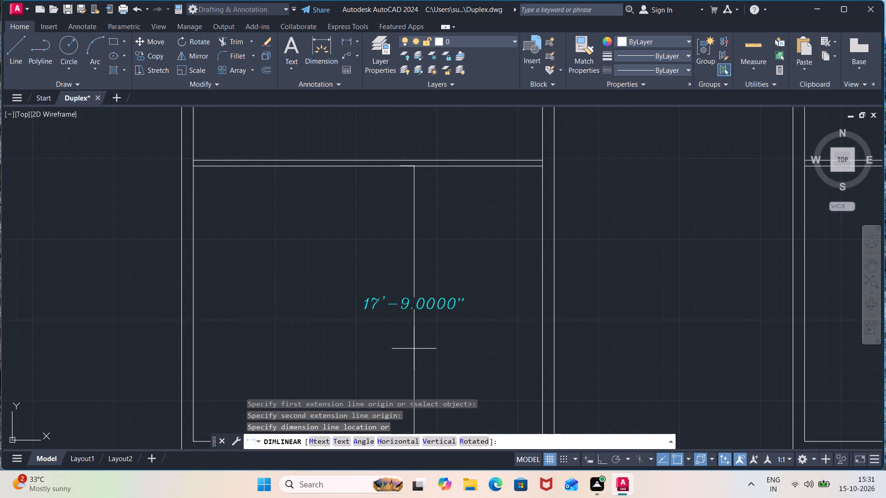
pyautogui.press('Escape')
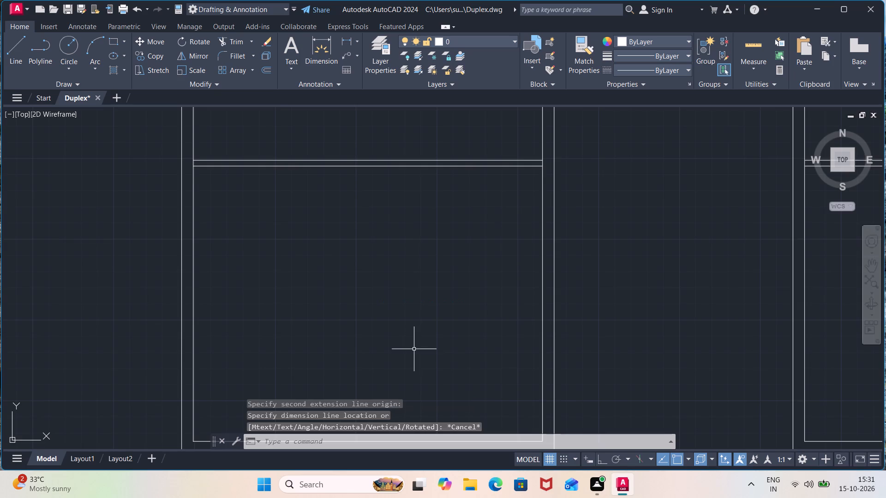
# Delete both 4.5" partition walls in the left and right outlines, keeping the 9" cross walls.
pyautogui.scroll(-3, 423, 350)
pyautogui.scroll(3, 420, 214)
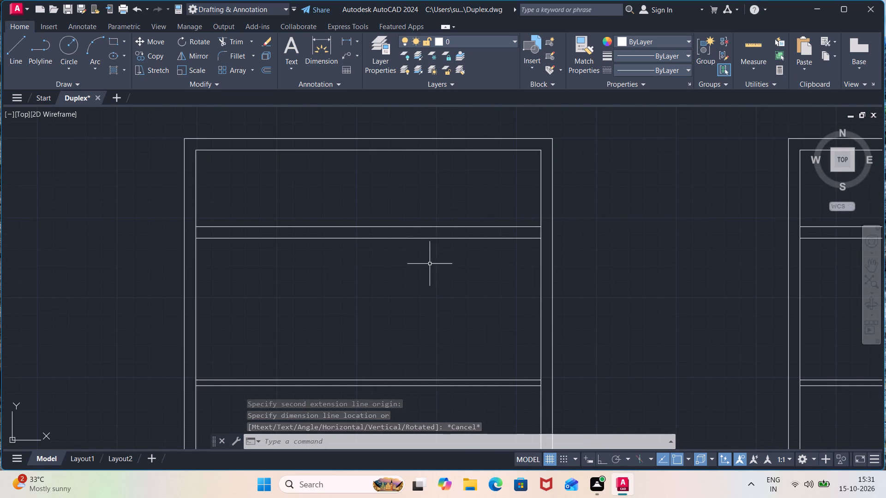
pyautogui.scroll(-2, 425, 341)
pyautogui.moveTo(425, 341); pyautogui.dragTo(431, 271, button='middle')
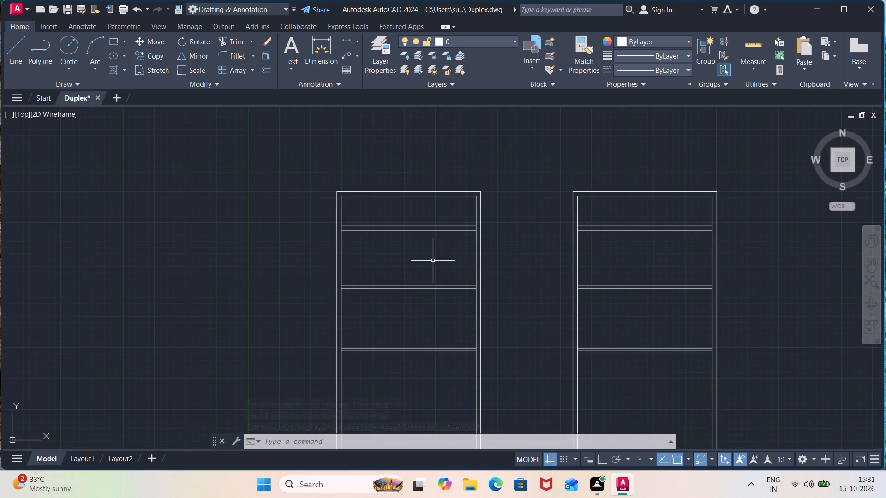
pyautogui.click(433, 261)
pyautogui.click(384, 362)
pyautogui.press('Delete')
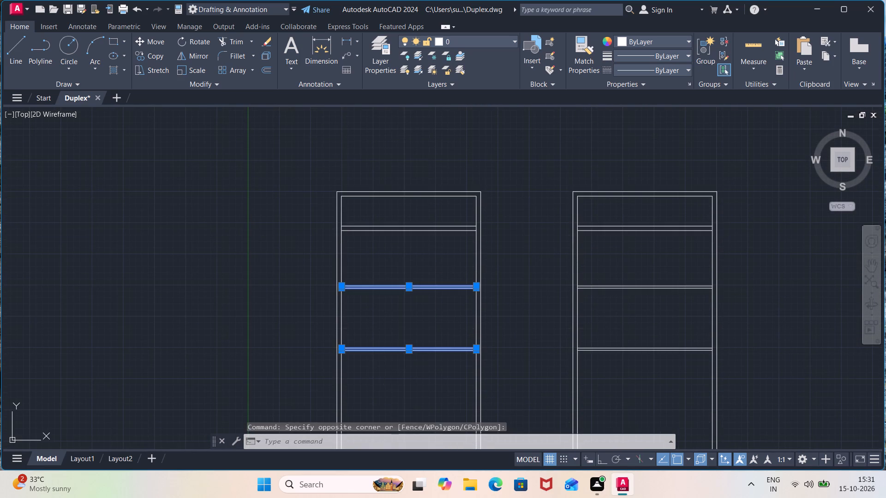
pyautogui.click(667, 273)
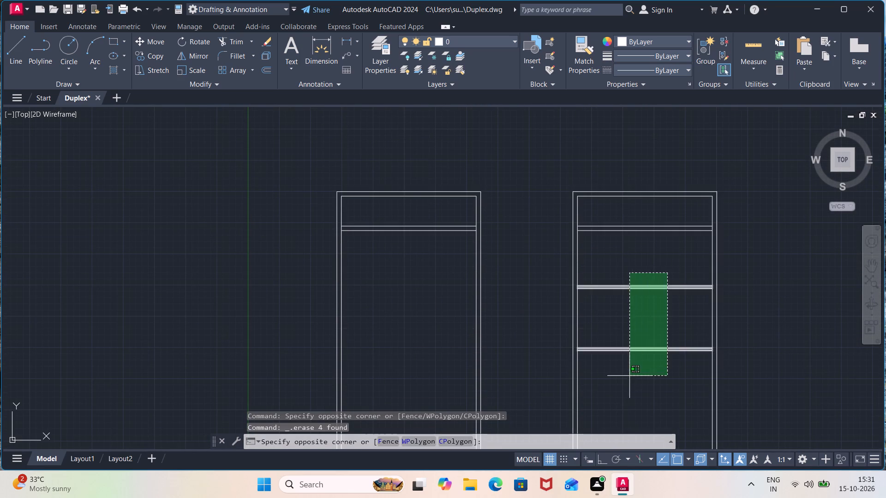
pyautogui.click(629, 377)
pyautogui.press('Delete')
# Offset the bottom inner wall line 4' upward in both the right and left outlines.
pyautogui.scroll(-1, 636, 386)
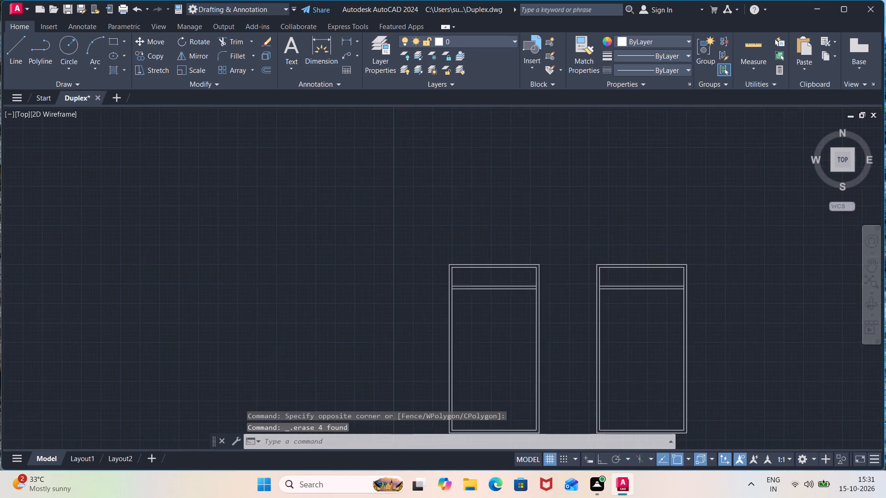
pyautogui.scroll(-1, 637, 388)
pyautogui.moveTo(637, 387); pyautogui.dragTo(604, 299, button='middle')
pyautogui.scroll(2, 604, 299)
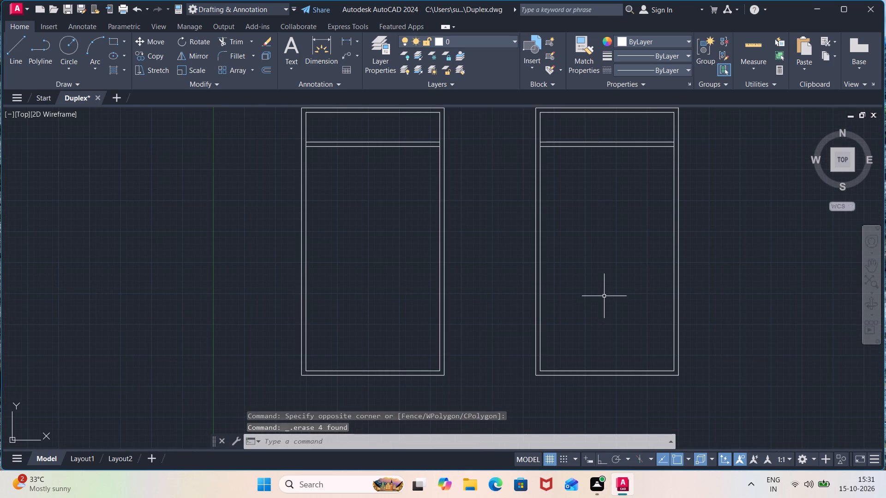
pyautogui.press('o')
pyautogui.press('Return')
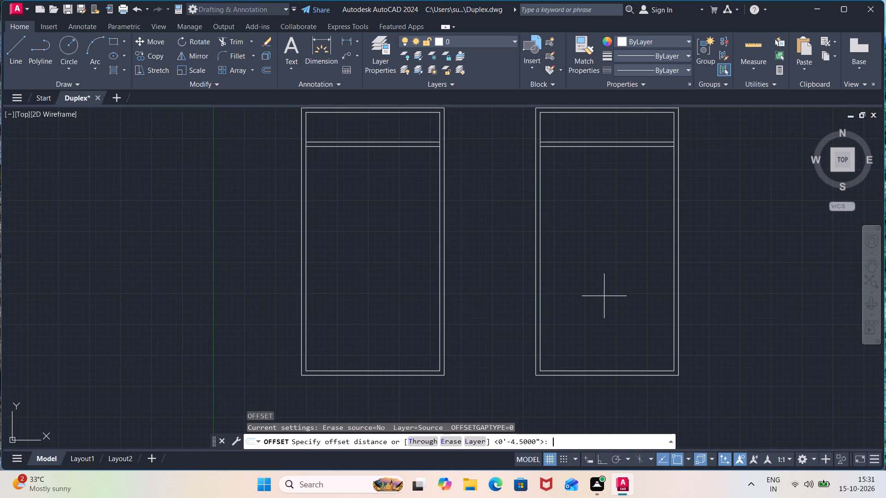
pyautogui.write("4'")
pyautogui.press('Return')
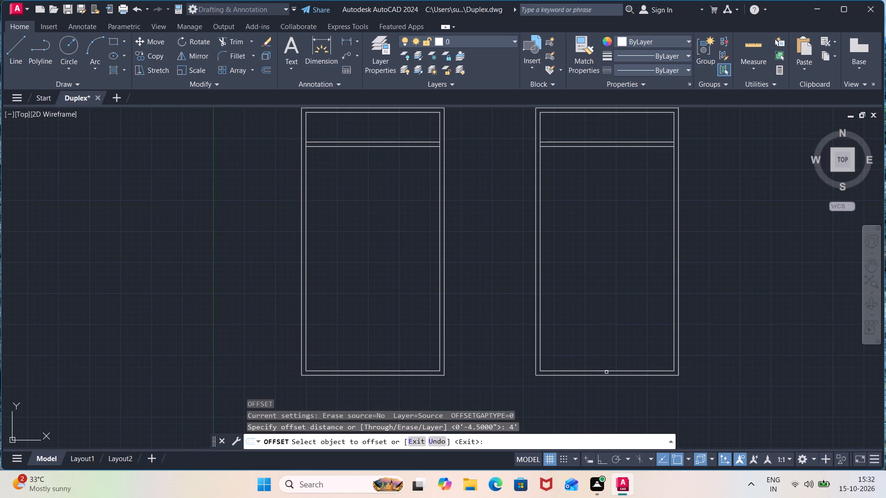
pyautogui.click(607, 371)
pyautogui.click(602, 338)
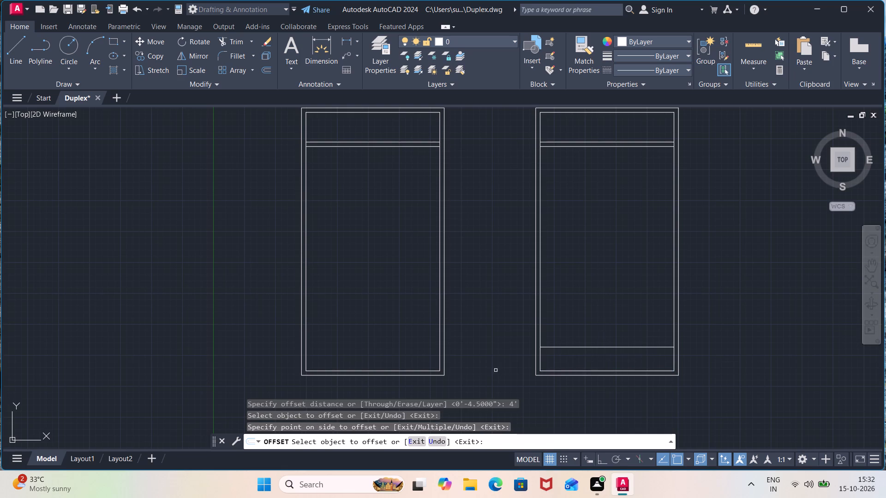
pyautogui.click(427, 370)
pyautogui.click(421, 324)
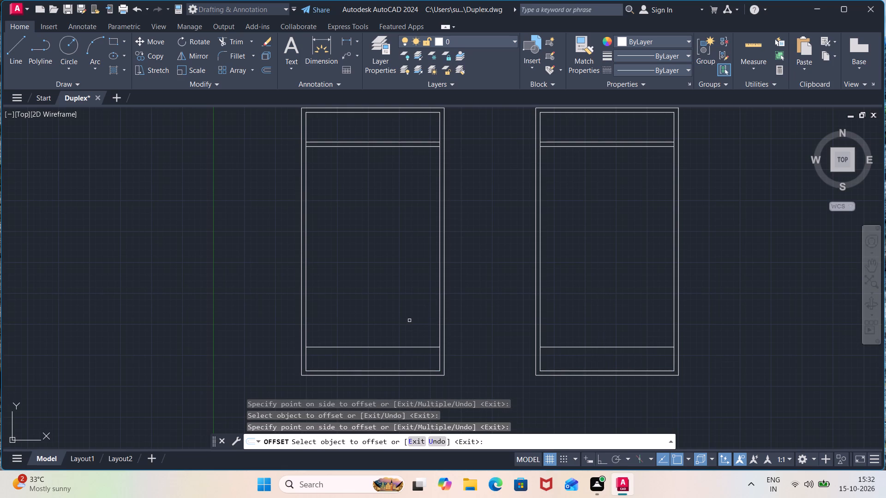
pyautogui.press('space')
# Offset the line above the bottom inner wall 9" upward in both outlines to form the bottom cross wall.
pyautogui.press('space')
pyautogui.write('9"')
pyautogui.press('Return')
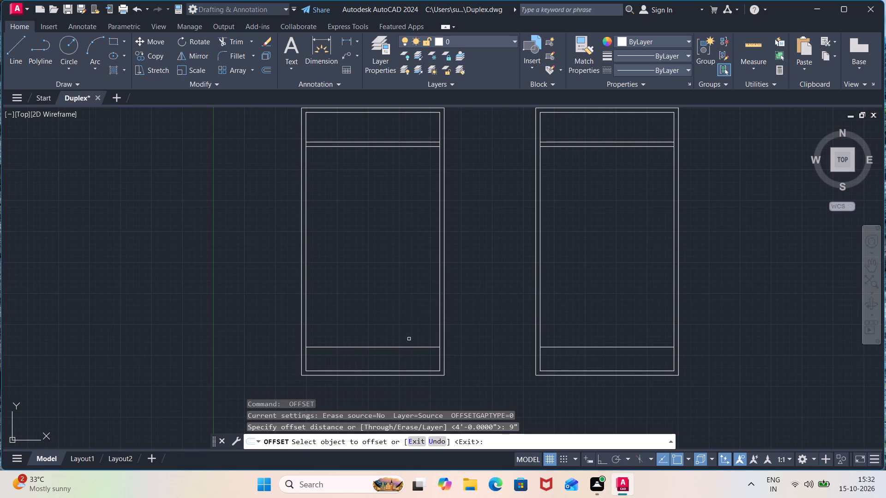
pyautogui.click(410, 348)
pyautogui.click(410, 332)
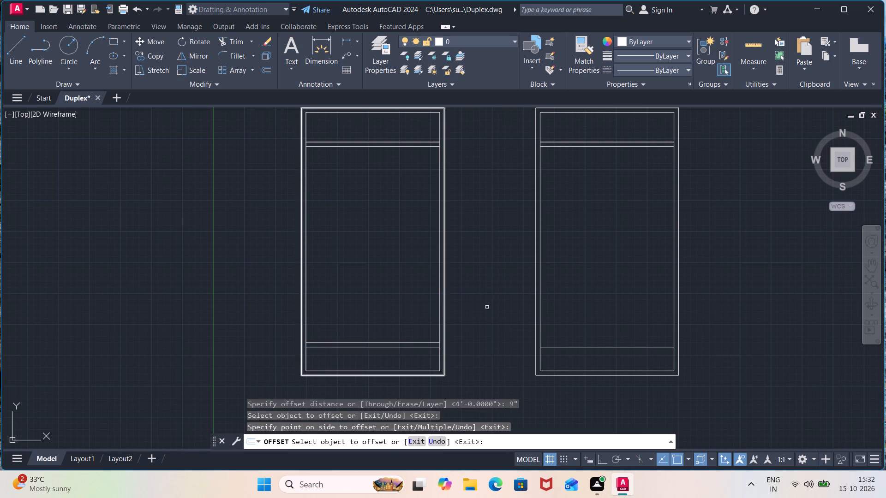
pyautogui.click(597, 347)
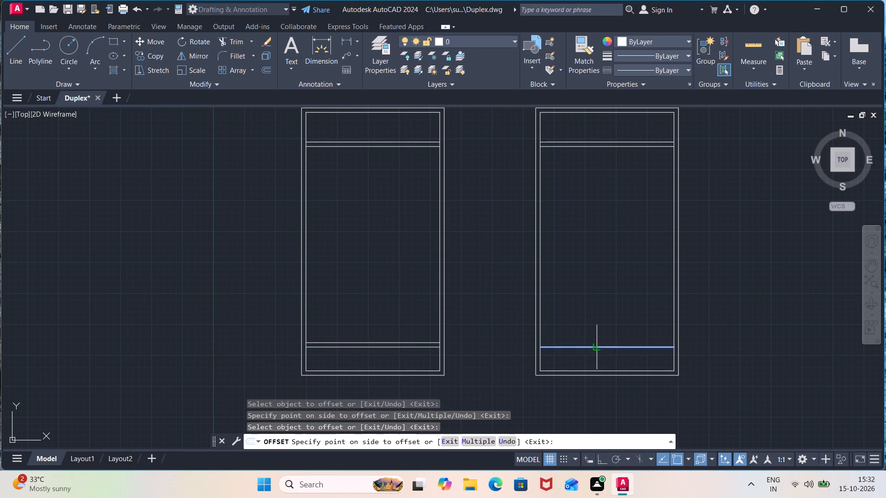
pyautogui.click(597, 332)
pyautogui.press('space')
# Offset the bottom cross wall's upper line 13' upward in both the right and left outlines.
pyautogui.press('space')
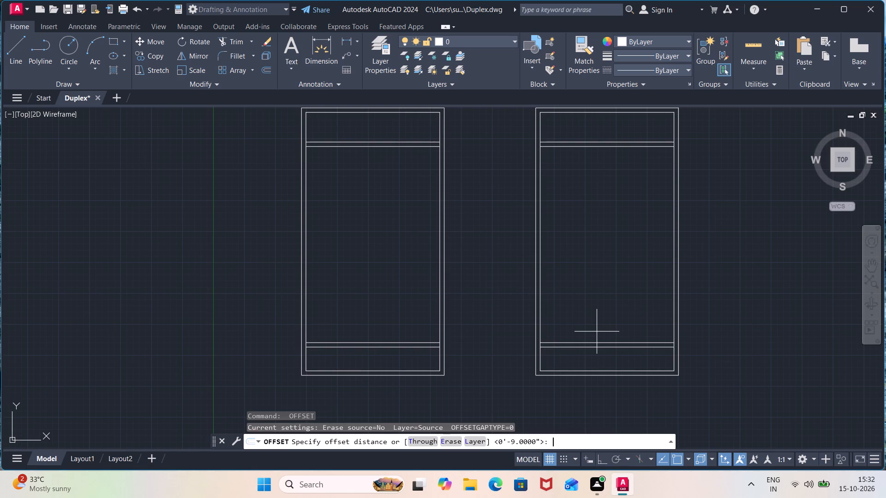
pyautogui.write("13'")
pyautogui.press('Return')
pyautogui.click(603, 344)
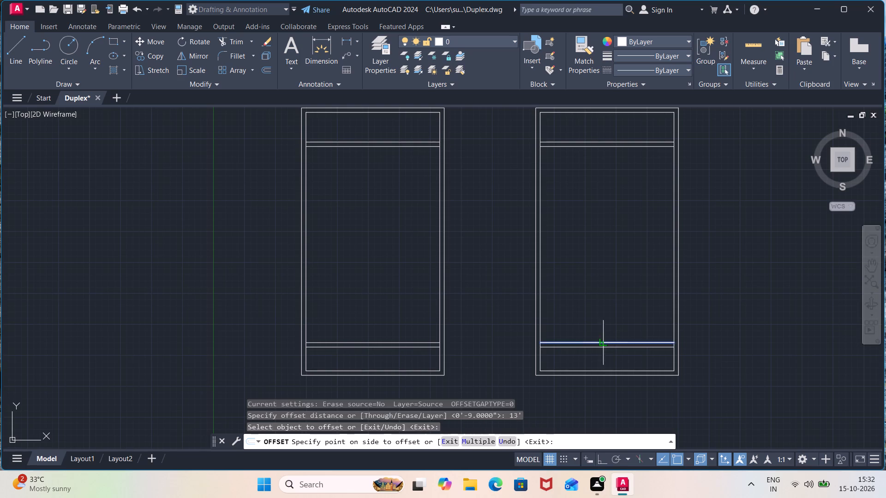
pyautogui.click(601, 291)
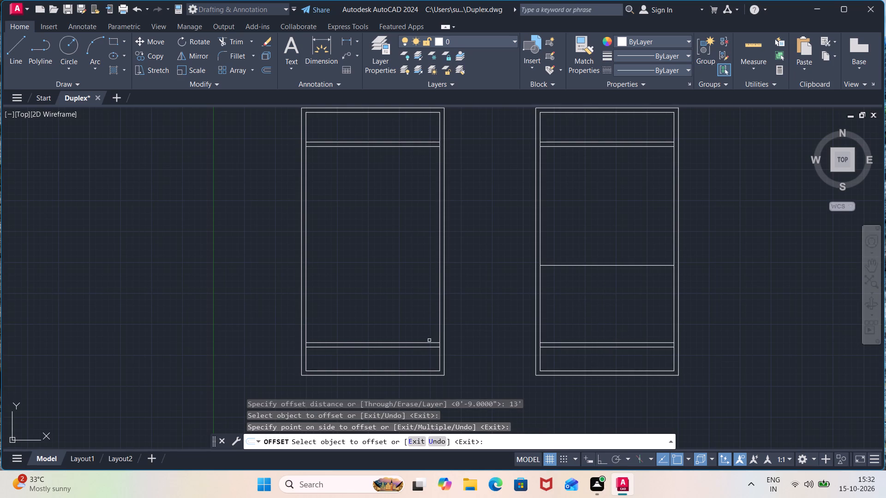
pyautogui.click(428, 341)
pyautogui.click(421, 307)
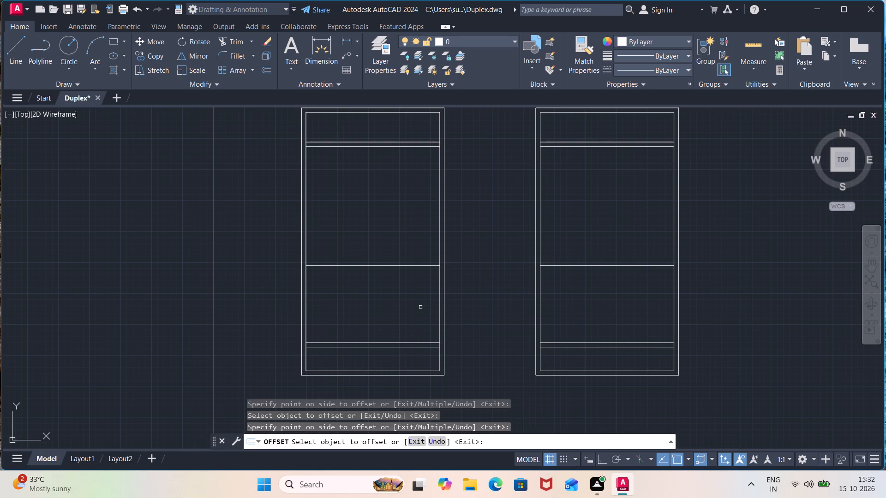
pyautogui.press('space')
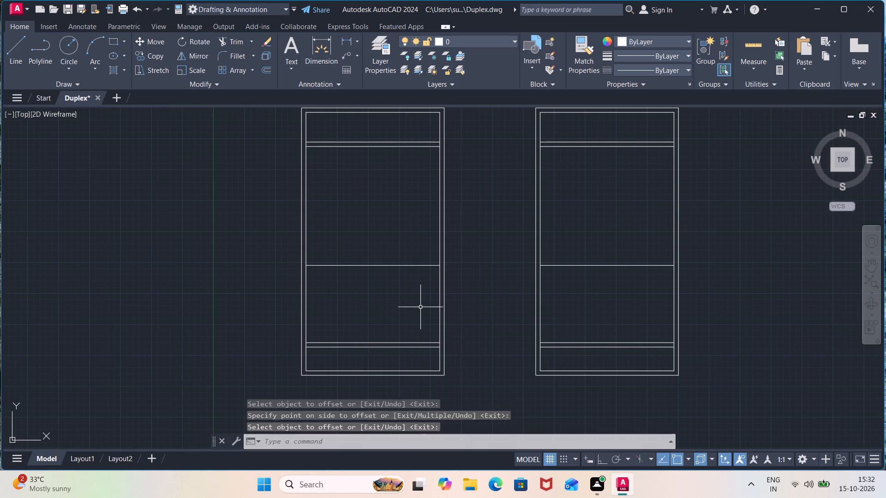
# Offset the new mid-plan horizontal line 9" upward in both outlines to form another cross wall.
pyautogui.press('space')
pyautogui.write('9"')
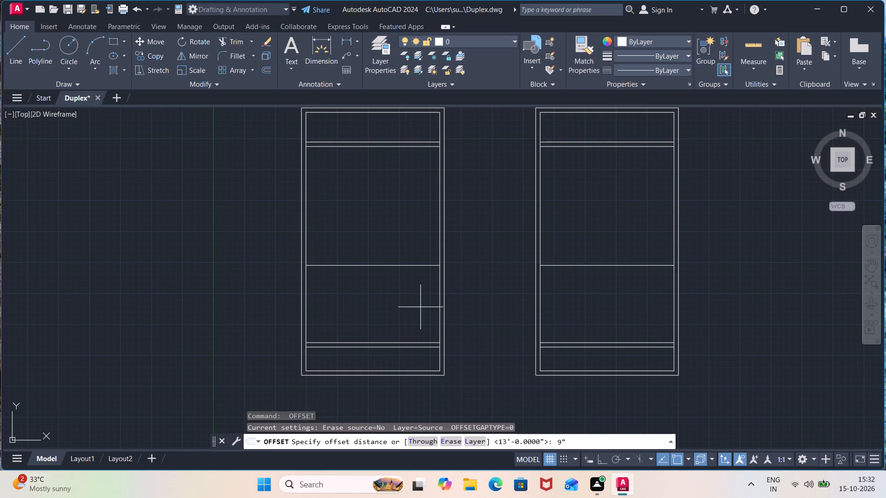
pyautogui.press('Return')
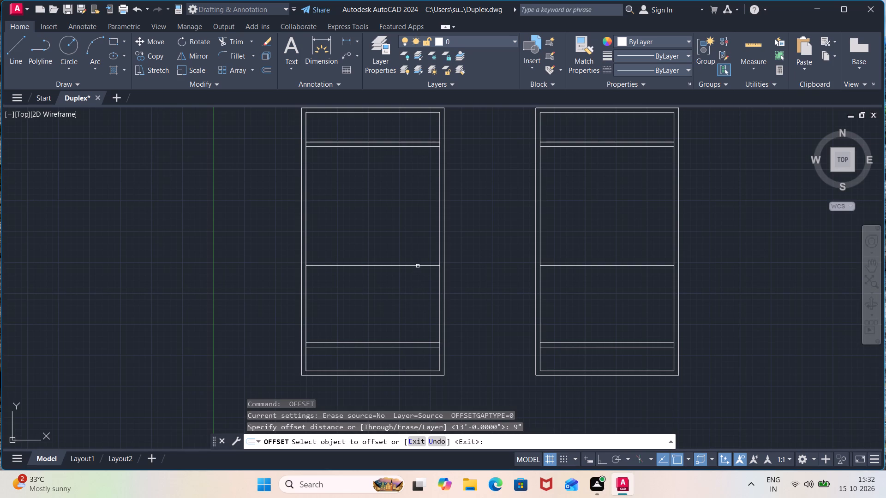
pyautogui.click(418, 266)
pyautogui.click(417, 244)
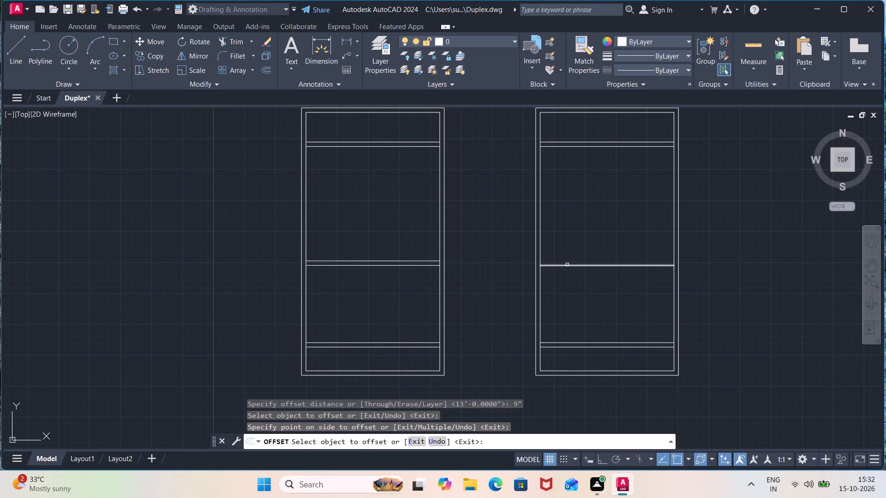
pyautogui.click(567, 265)
pyautogui.click(569, 237)
pyautogui.press('space')
# In both outlines, offset the middle cross wall's upper line 10' upward and the top cross wall's lower line 10' downward.
pyautogui.press('space')
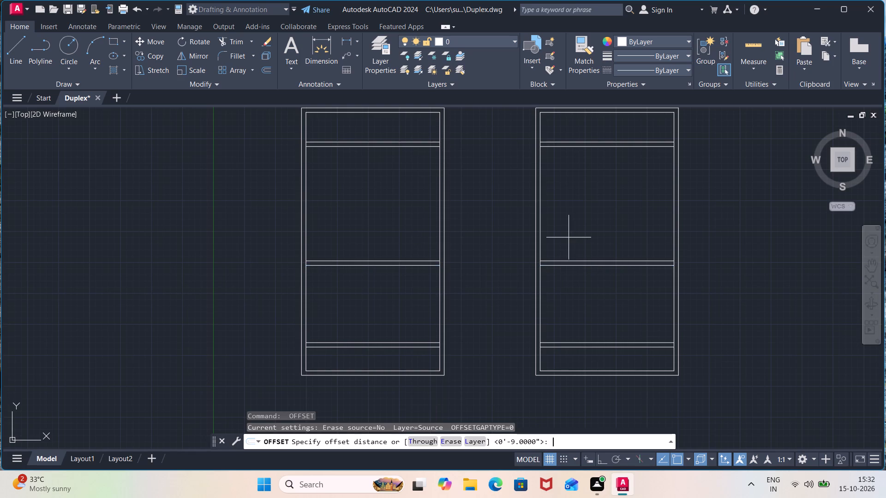
pyautogui.write("10'")
pyautogui.press('Return')
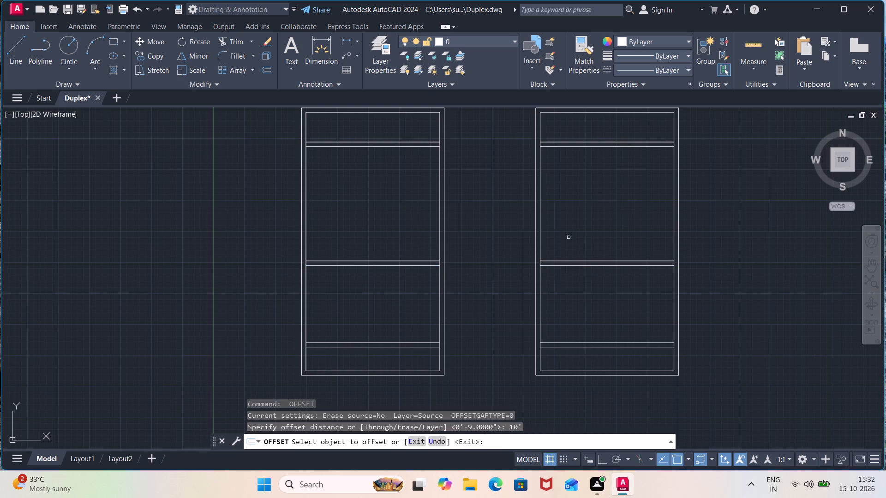
pyautogui.click(580, 261)
pyautogui.click(575, 228)
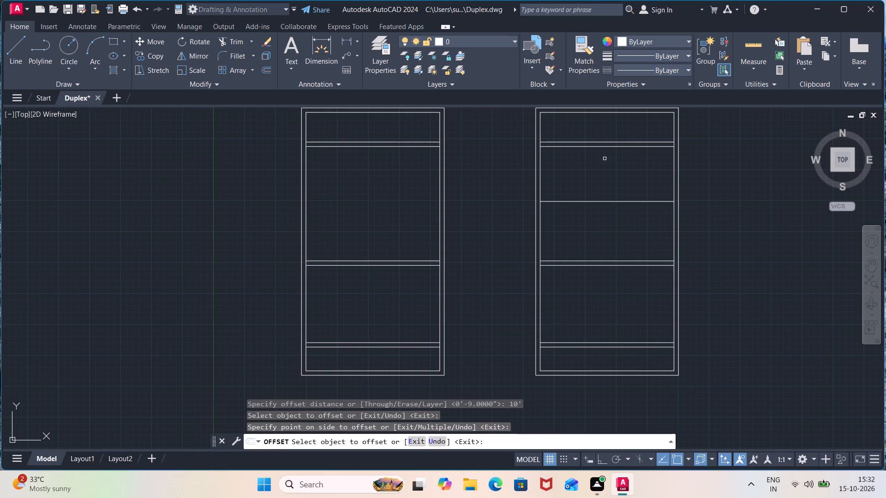
pyautogui.click(608, 147)
pyautogui.click(611, 171)
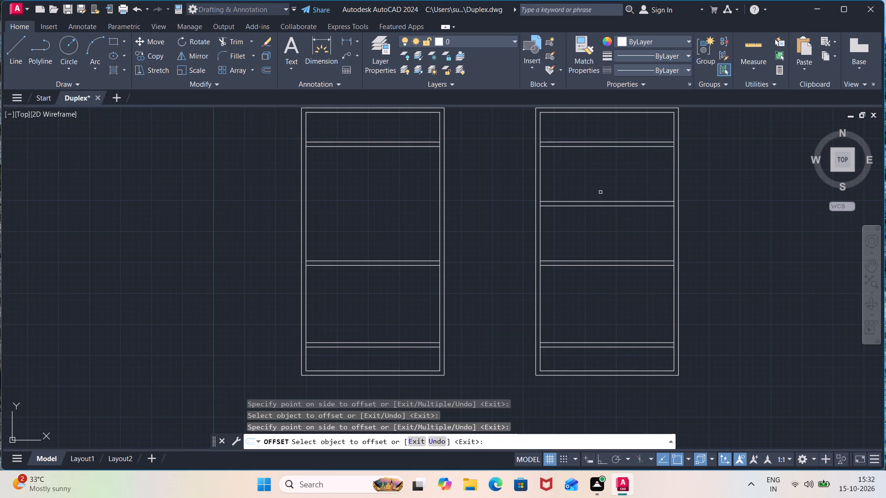
pyautogui.click(414, 147)
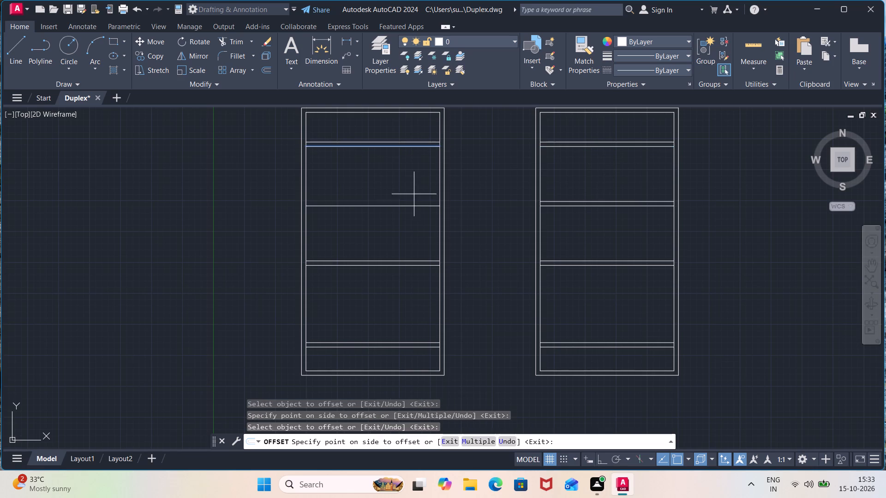
pyautogui.click(414, 198)
pyautogui.click(411, 261)
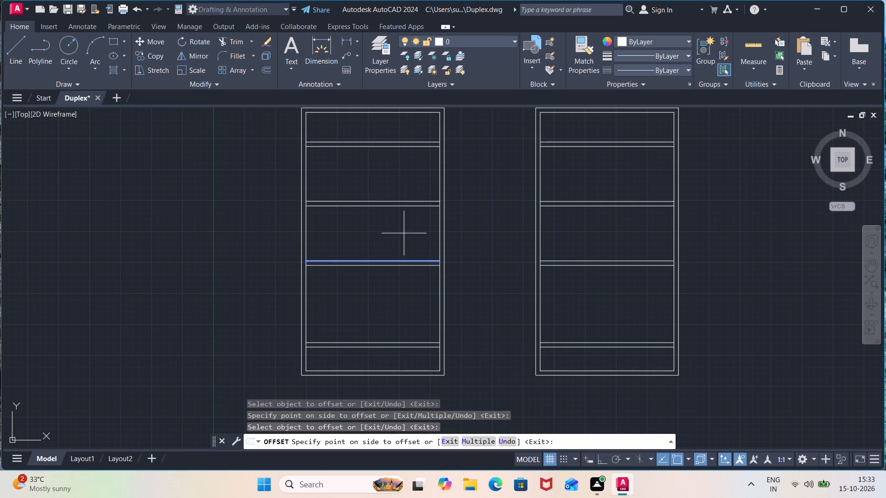
pyautogui.click(403, 232)
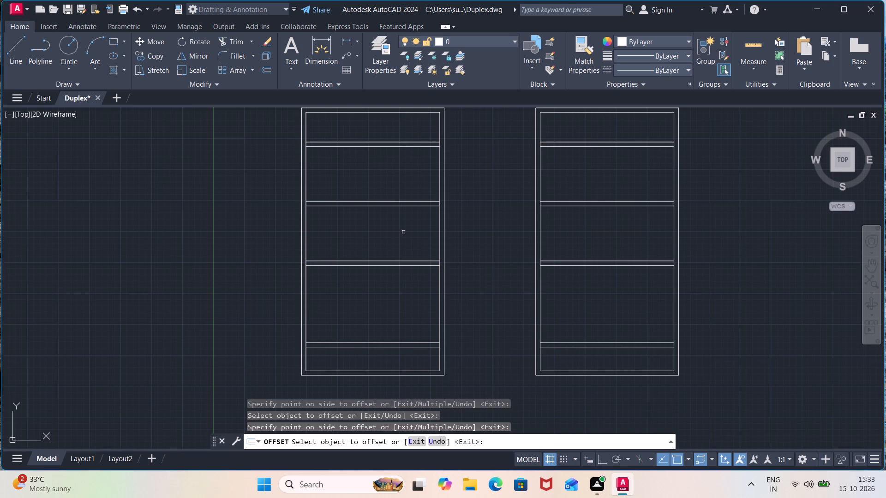
pyautogui.press('Escape')
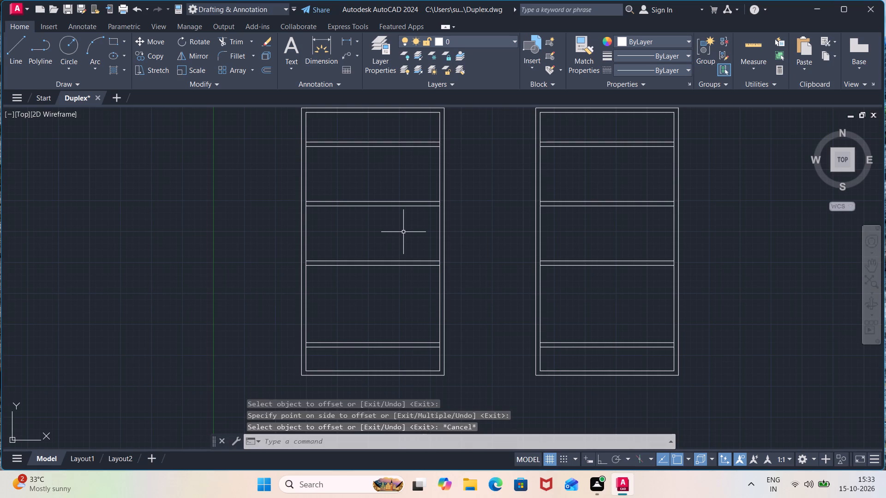
# Trim the inner side wall lines between the top cross wall's two lines at both ends in both outlines.
pyautogui.scroll(1, 403, 232)
pyautogui.scroll(-2, 399, 210)
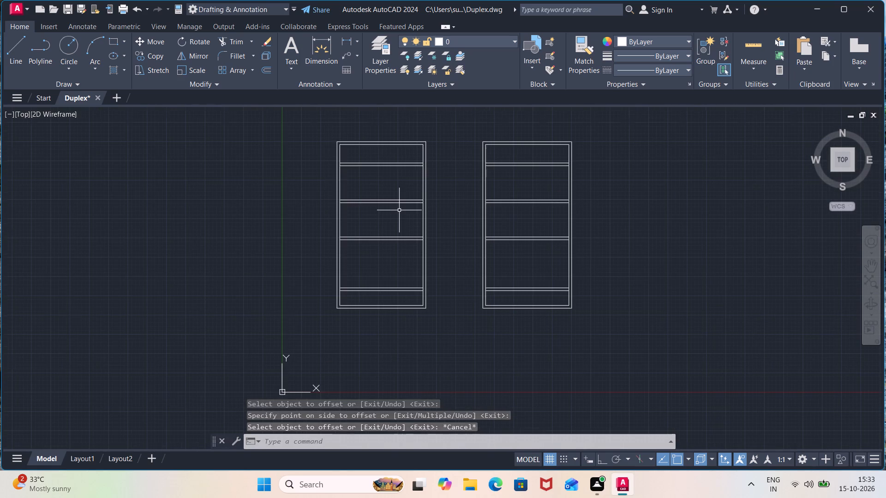
pyautogui.scroll(2, 399, 207)
pyautogui.moveTo(399, 206); pyautogui.dragTo(413, 249, button='middle')
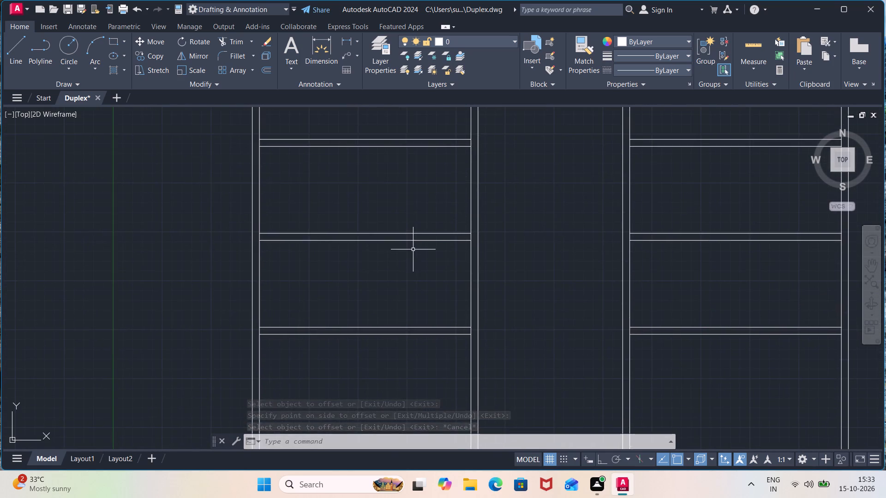
pyautogui.scroll(-1, 413, 249)
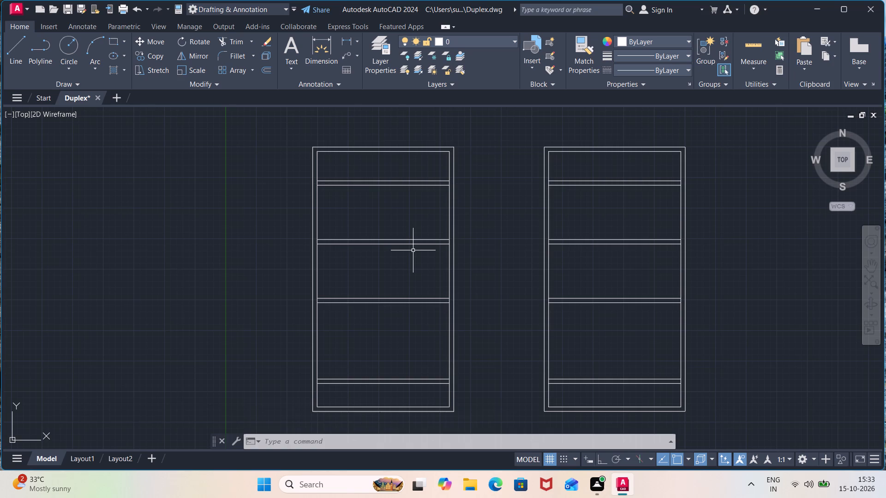
pyautogui.write('tr')
pyautogui.press('Return')
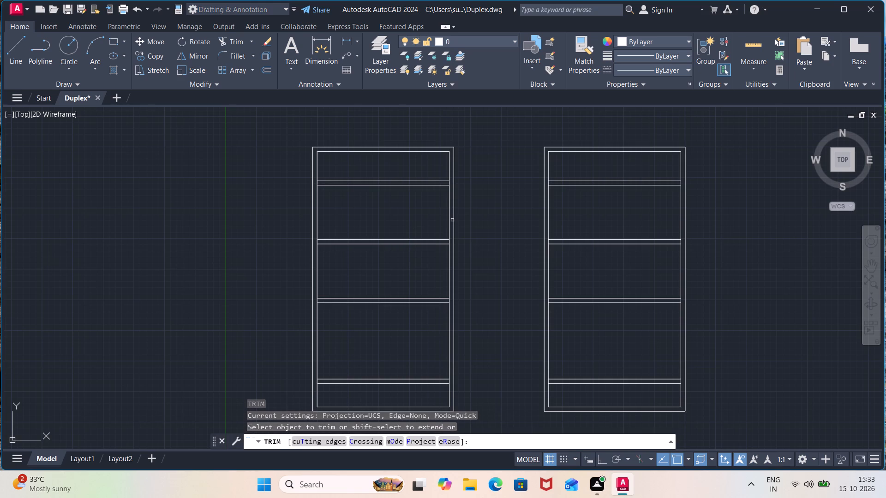
pyautogui.click(450, 183)
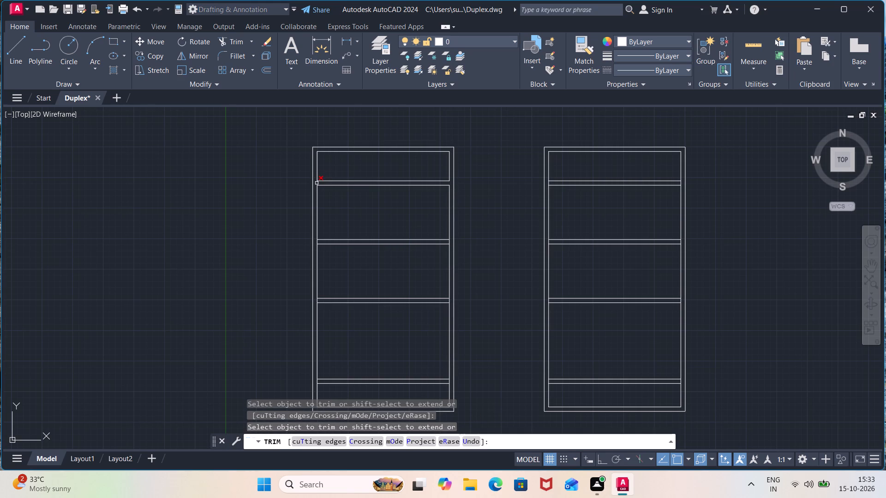
pyautogui.click(317, 183)
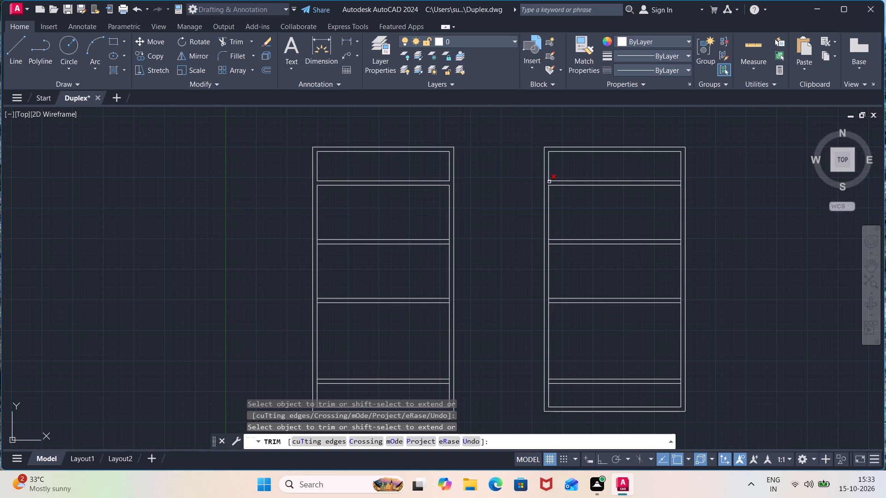
pyautogui.click(550, 182)
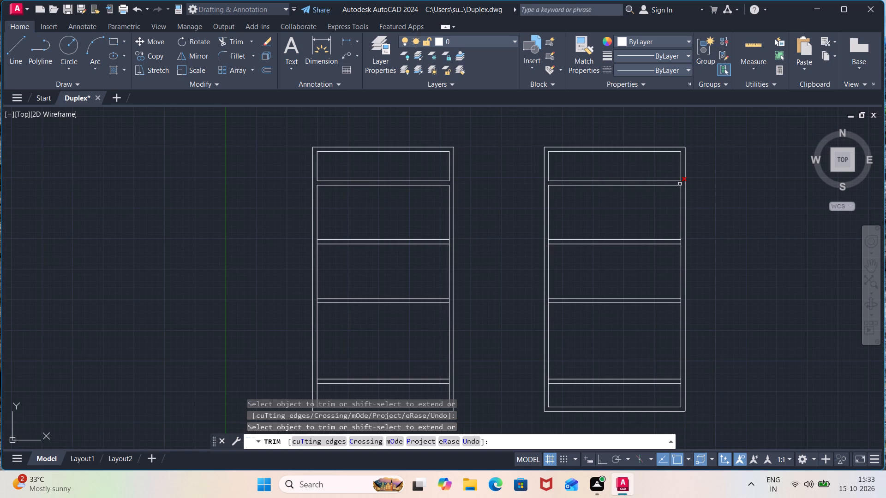
pyautogui.click(681, 184)
pyautogui.press('Escape')
# Offset both inner side wall lines of the top room 7' inward in the right and left outlines.
pyautogui.press('o')
pyautogui.press('Return')
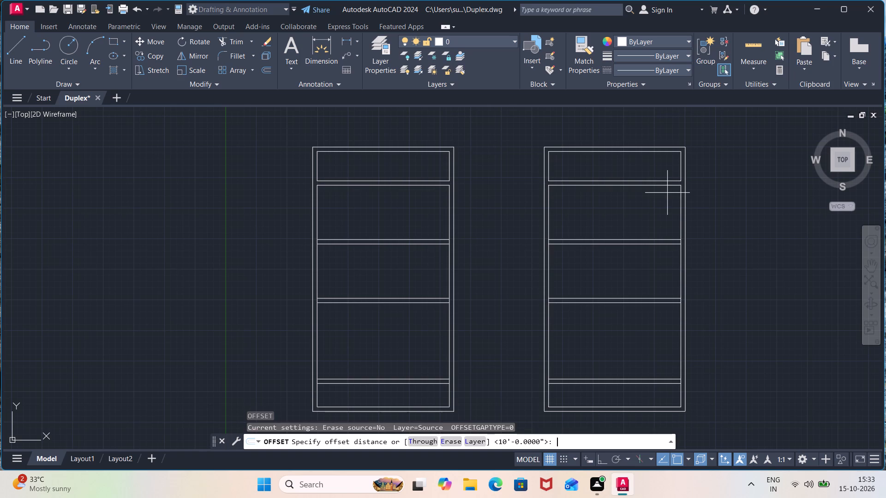
pyautogui.write("7'")
pyautogui.press('Return')
pyautogui.click(681, 156)
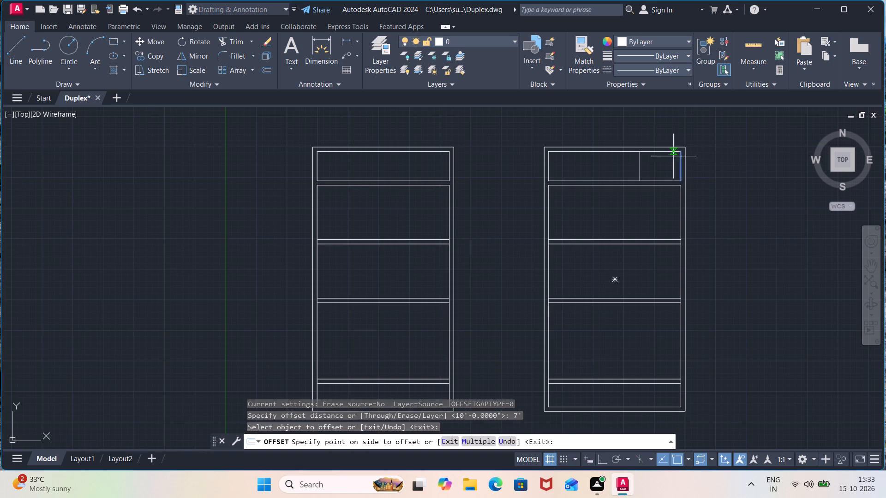
pyautogui.click(636, 161)
pyautogui.click(550, 166)
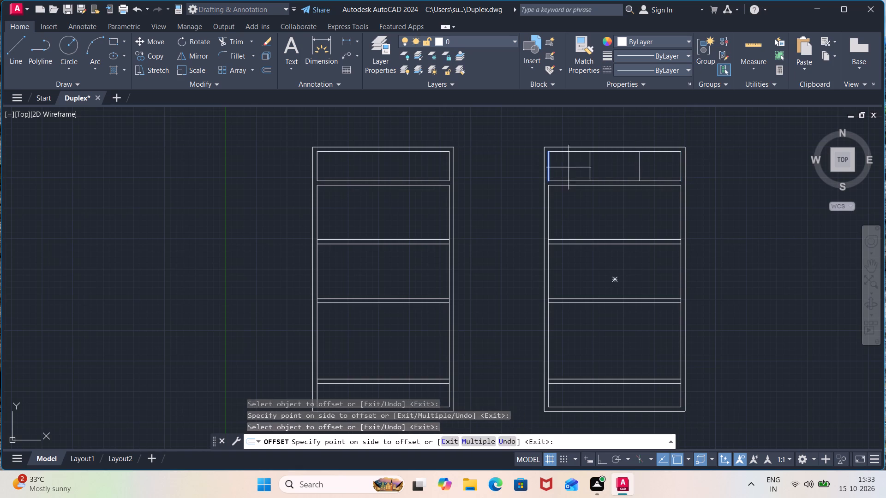
pyautogui.click(571, 167)
pyautogui.click(447, 171)
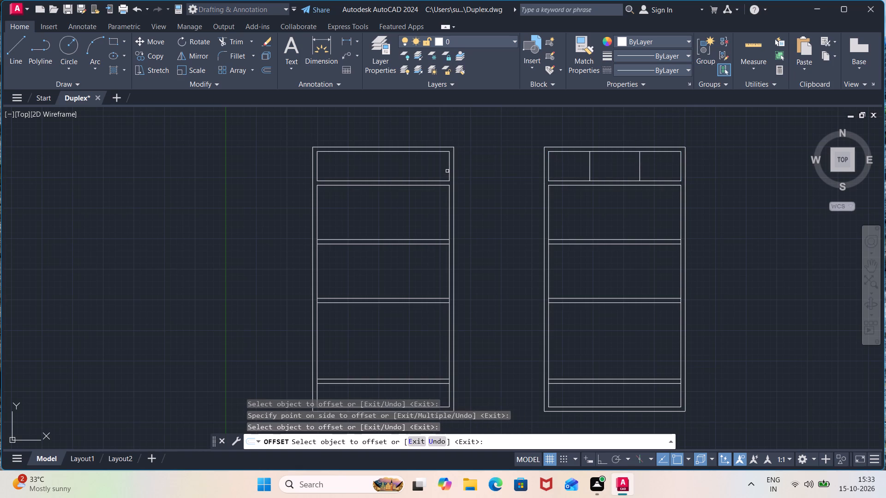
pyautogui.click(449, 167)
pyautogui.click(395, 167)
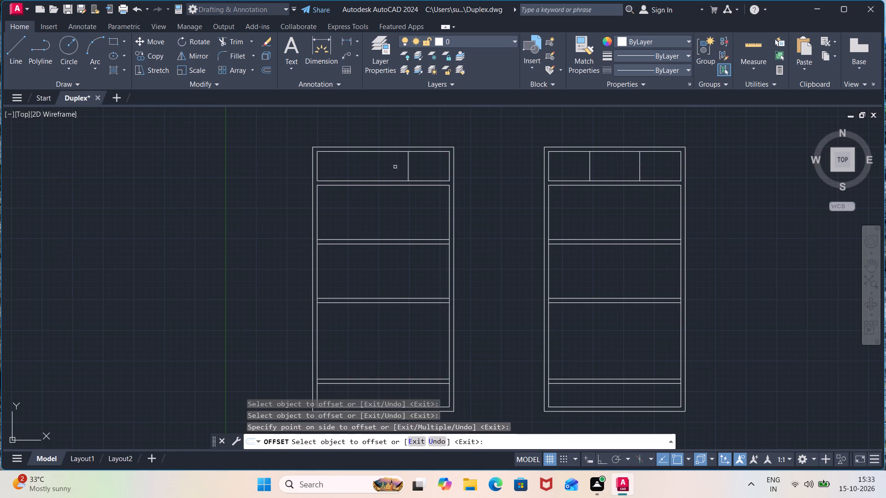
pyautogui.click(317, 170)
pyautogui.click(341, 166)
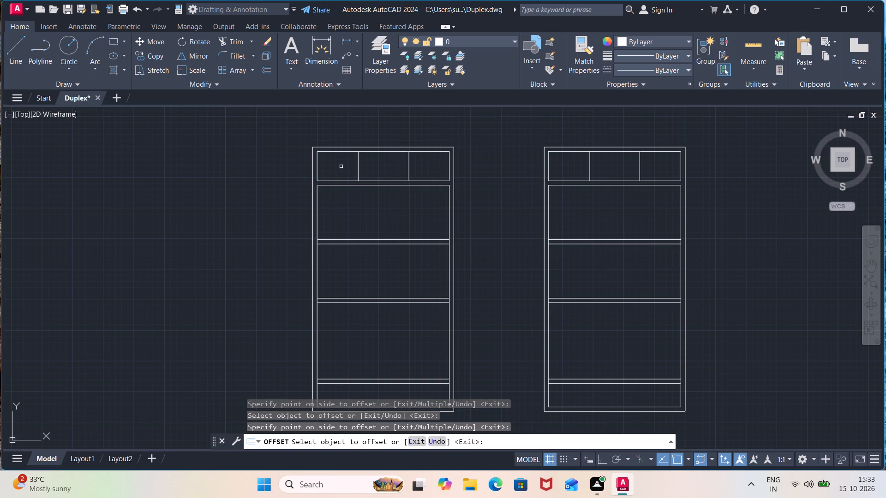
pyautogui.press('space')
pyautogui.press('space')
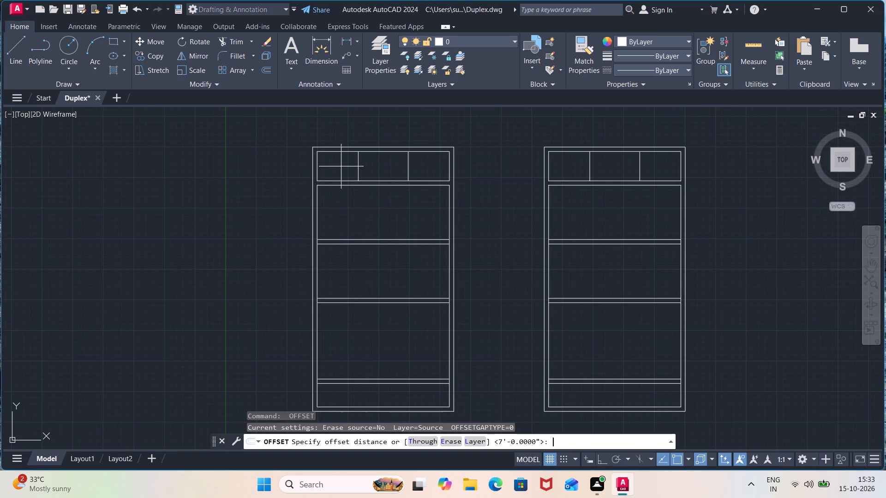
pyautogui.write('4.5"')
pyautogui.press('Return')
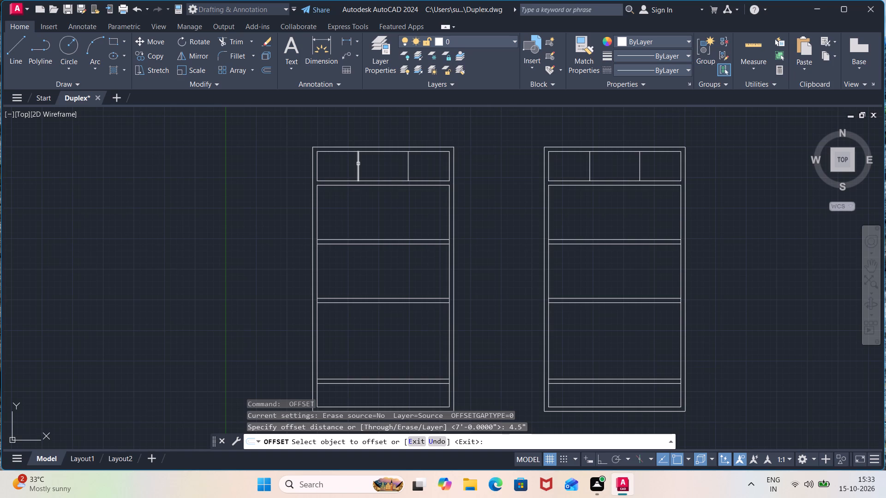
# Offset the top room's two vertical divider lines 9" toward its centre in both outlines to form partition walls.
pyautogui.press('space')
pyautogui.press('space')
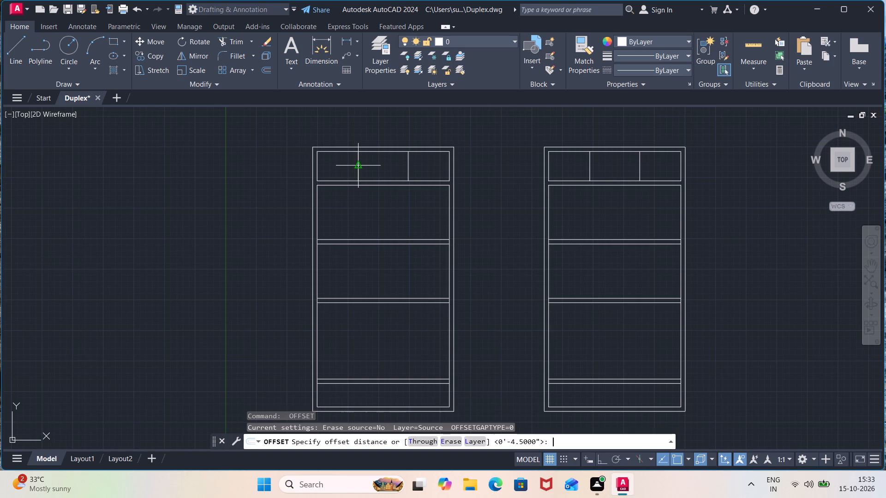
pyautogui.press('4')
pyautogui.press('BackSpace')
pyautogui.write('9"')
pyautogui.press('Return')
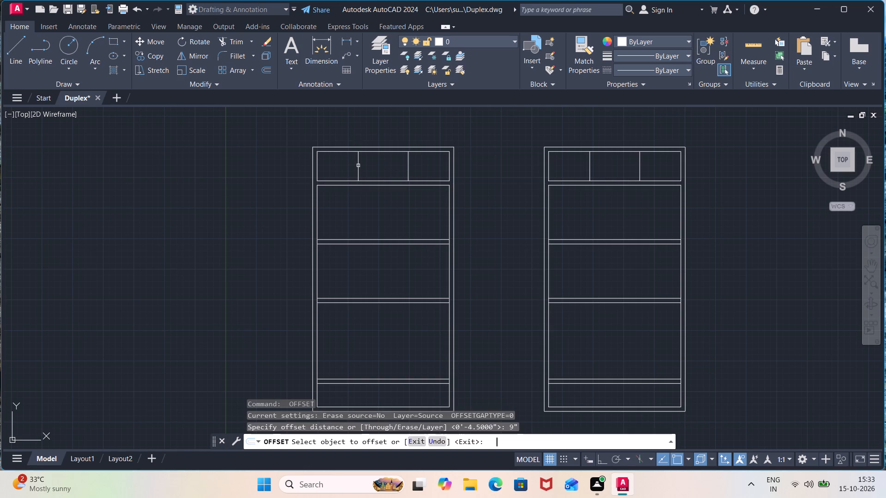
pyautogui.click(359, 165)
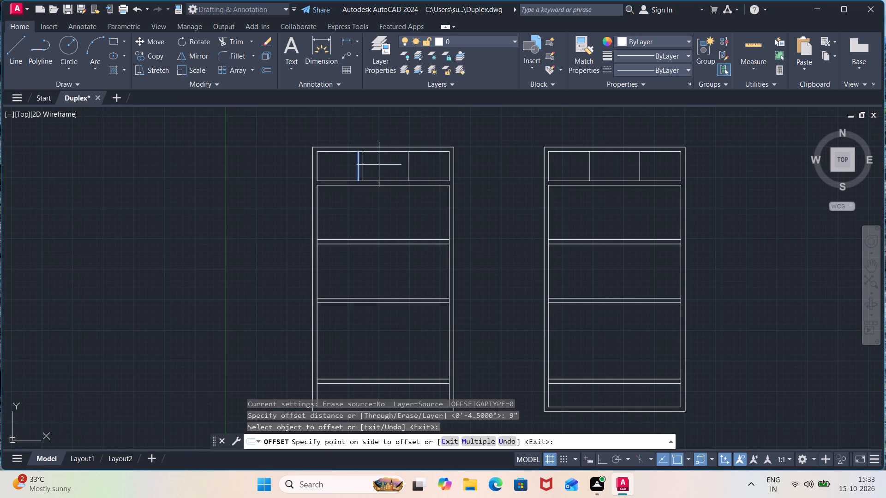
pyautogui.click(380, 165)
pyautogui.click(409, 165)
pyautogui.click(390, 166)
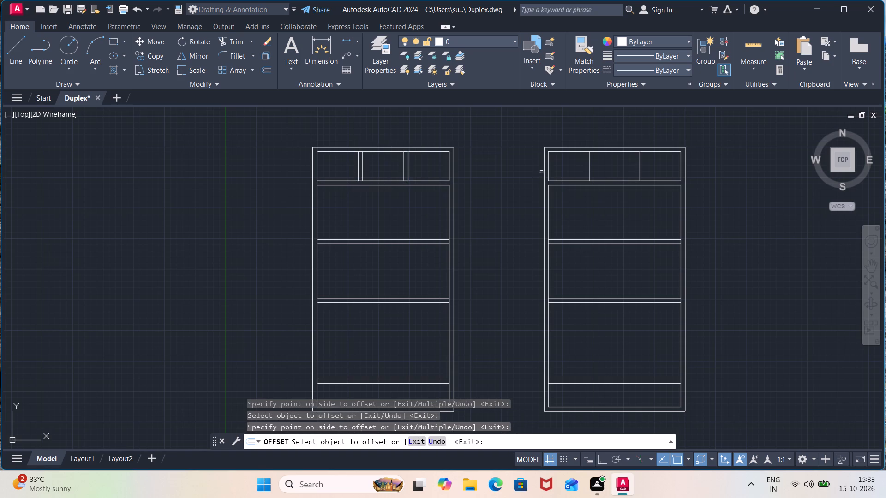
pyautogui.click(590, 173)
pyautogui.click(609, 173)
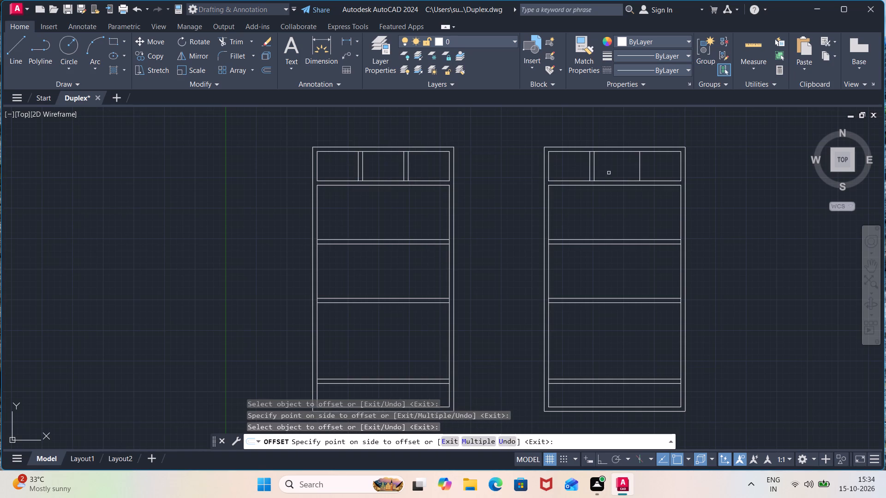
pyautogui.moveTo(639, 172); pyautogui.dragTo(635, 172)
pyautogui.click(623, 172)
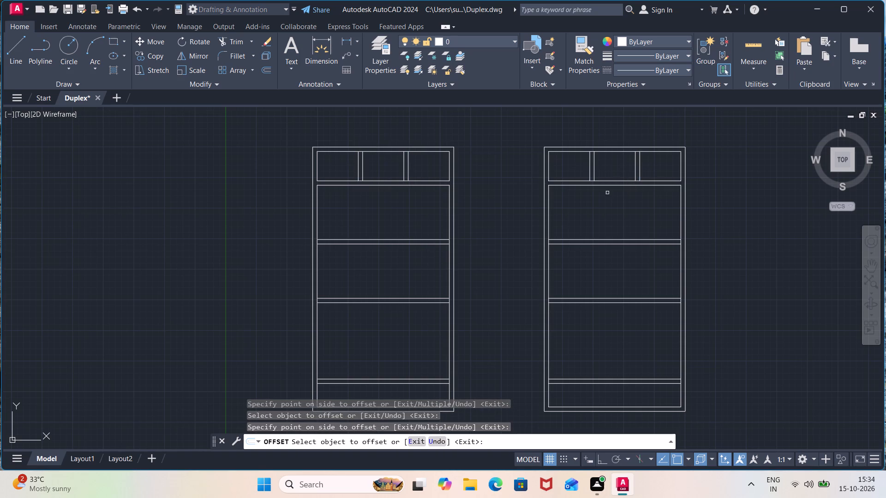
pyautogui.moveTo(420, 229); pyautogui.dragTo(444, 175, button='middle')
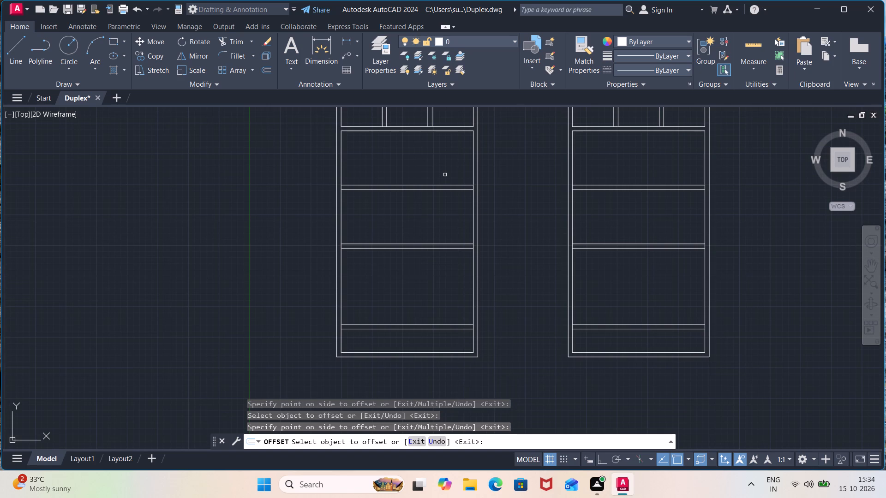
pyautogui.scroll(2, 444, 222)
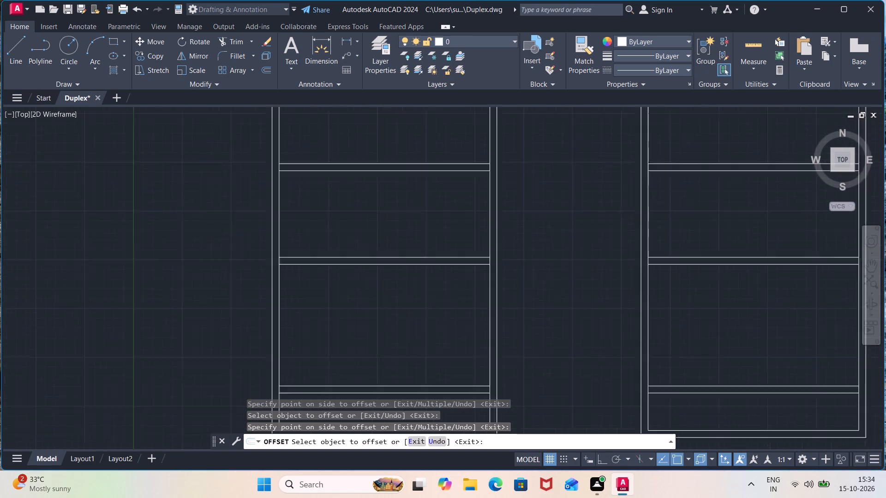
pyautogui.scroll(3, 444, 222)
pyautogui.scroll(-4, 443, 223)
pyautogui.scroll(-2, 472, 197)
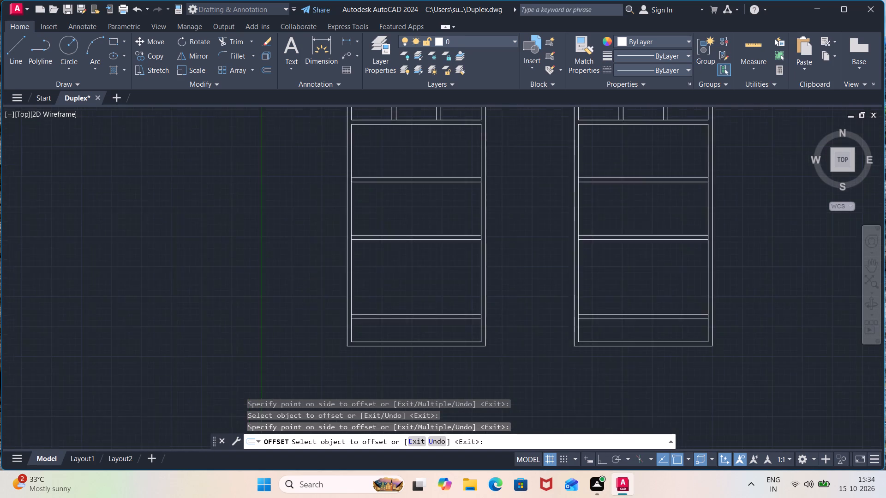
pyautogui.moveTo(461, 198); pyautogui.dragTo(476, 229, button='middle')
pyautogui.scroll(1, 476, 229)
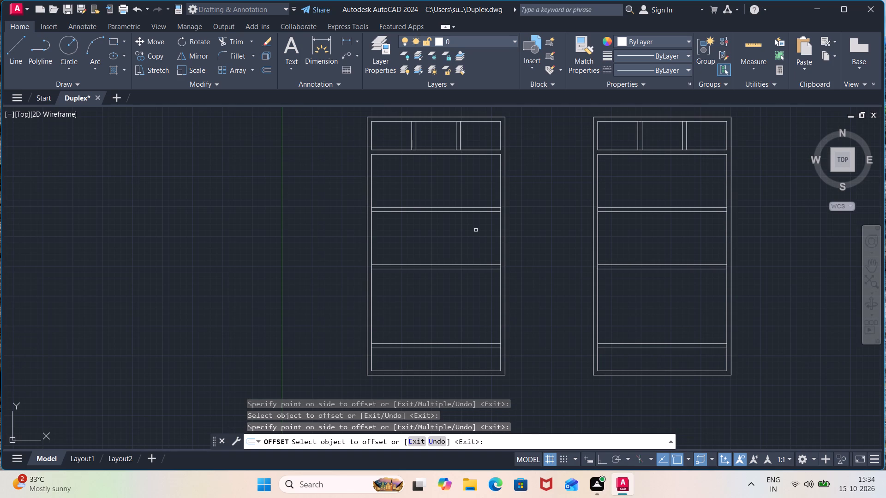
# Trim the inner side wall lines between the second cross wall's two lines from the top, at both ends in both outlines.
pyautogui.press('Escape')
pyautogui.write('tr')
pyautogui.press('Return')
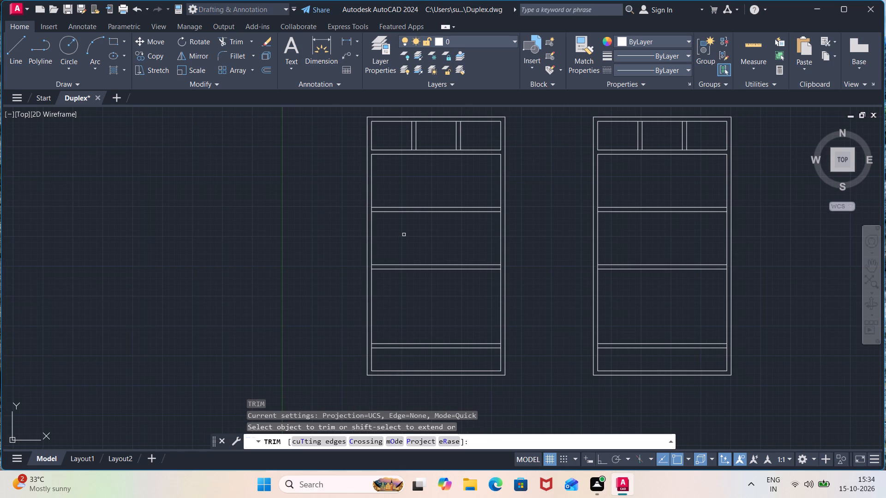
pyautogui.scroll(1, 370, 210)
pyautogui.click(370, 210)
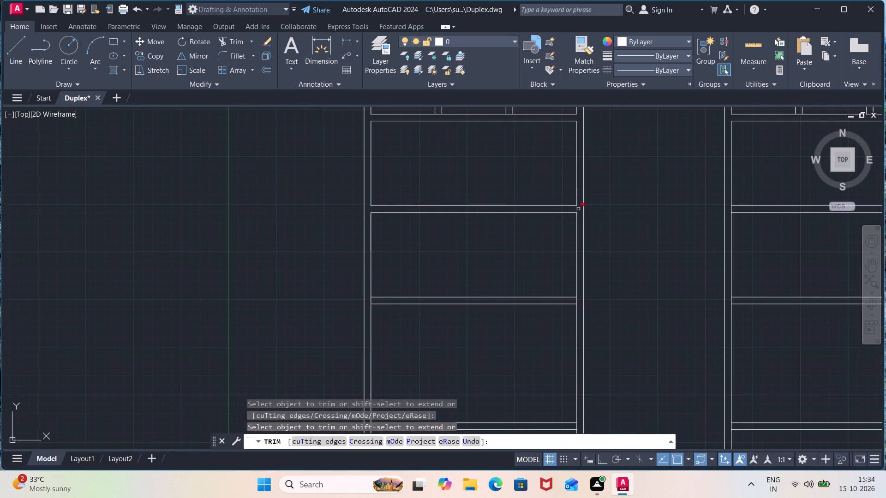
pyautogui.click(578, 209)
pyautogui.click(732, 212)
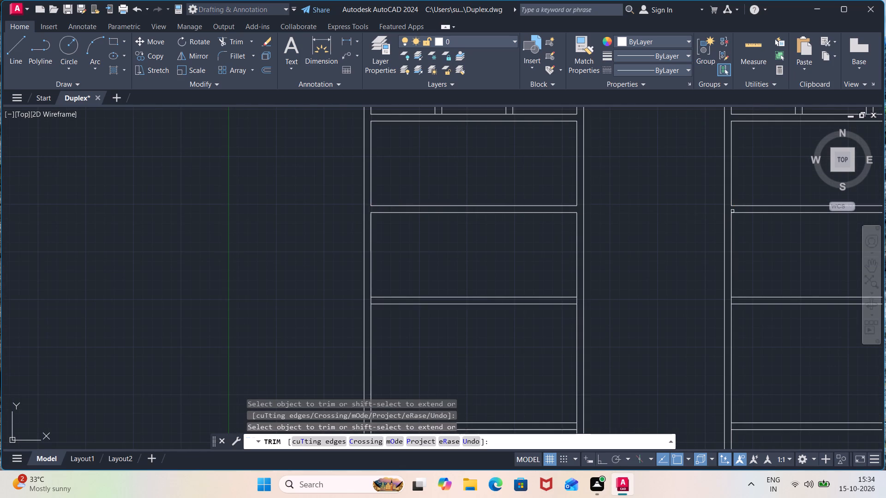
pyautogui.scroll(-1, 793, 240)
pyautogui.moveTo(793, 240); pyautogui.dragTo(608, 261, button='middle')
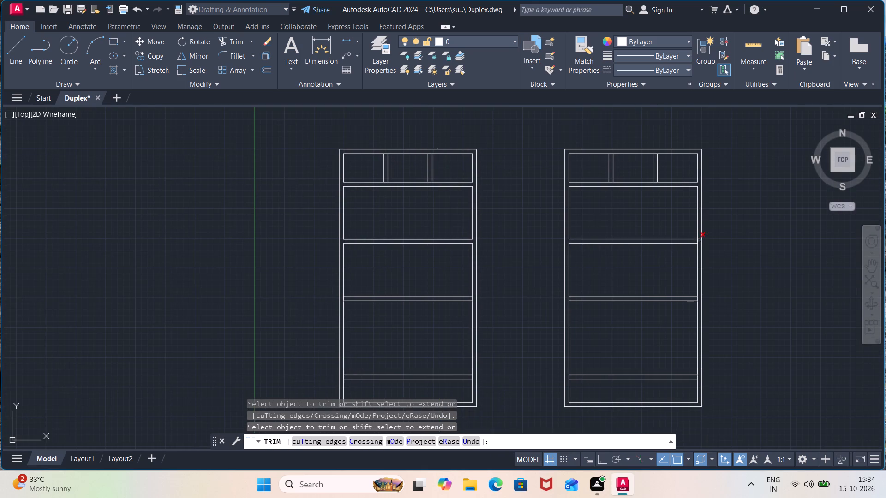
pyautogui.scroll(1, 703, 238)
pyautogui.click(692, 242)
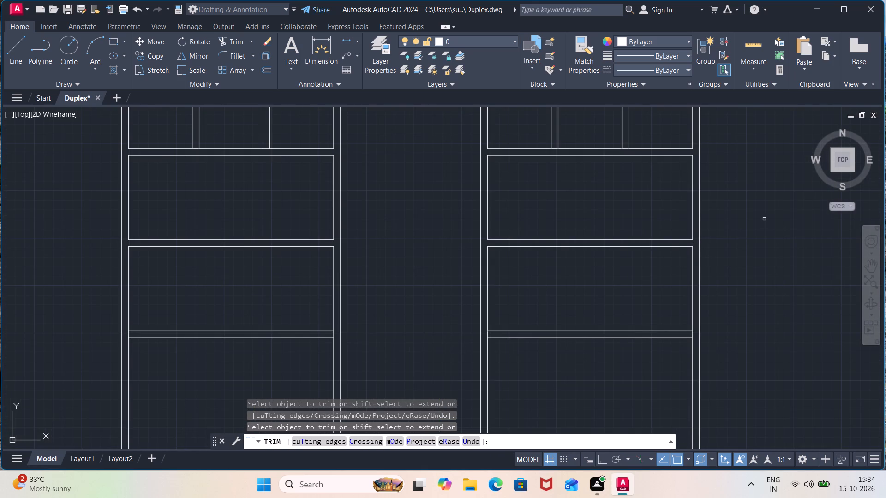
pyautogui.press('Escape')
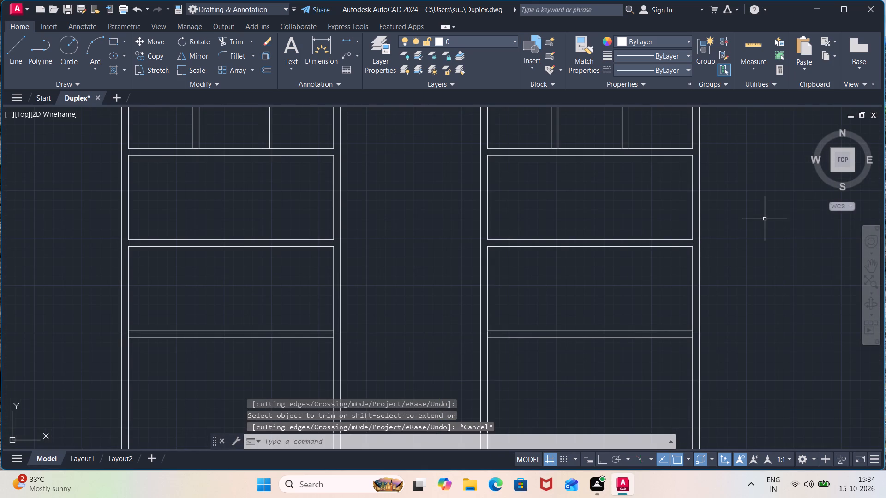
# In both outlines, offset the right inner side wall line of the room below the top cross wall 11' inward.
pyautogui.press('o')
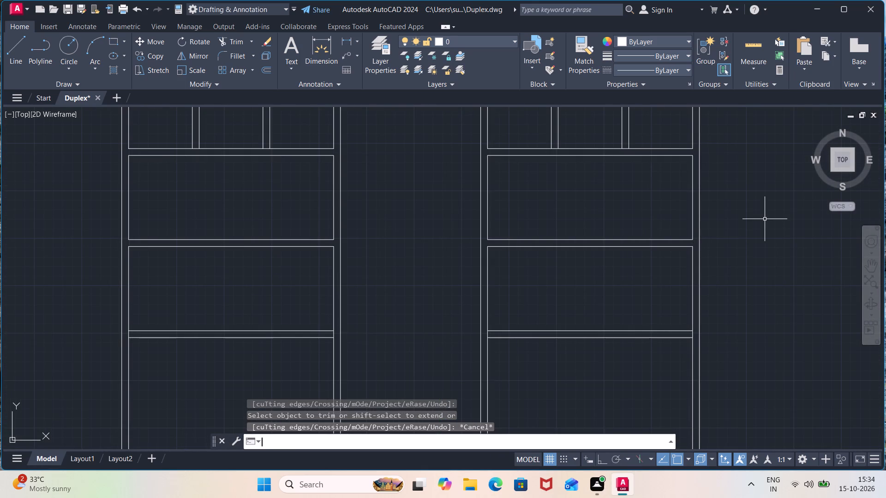
pyautogui.press('Return')
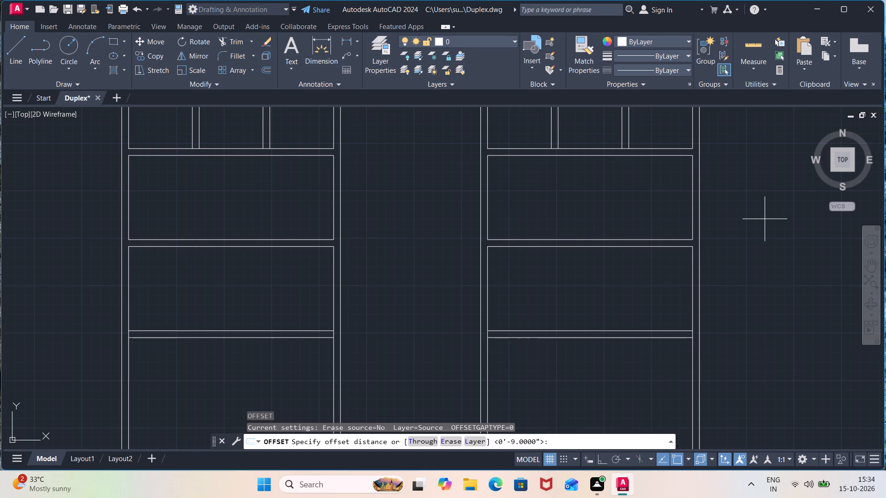
pyautogui.write("11'")
pyautogui.press('Return')
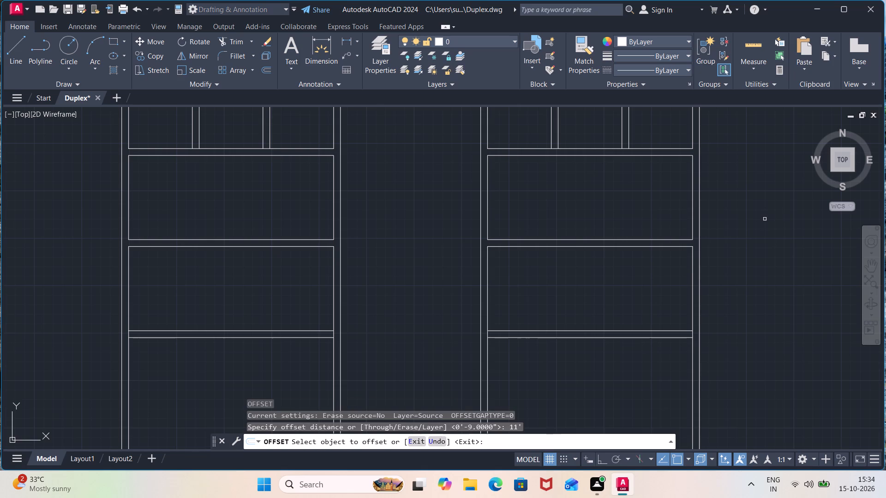
pyautogui.click(693, 221)
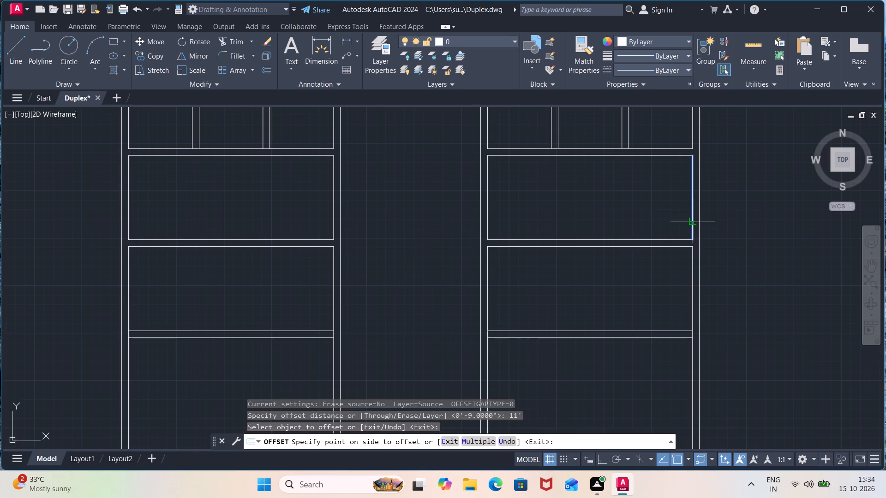
pyautogui.click(645, 224)
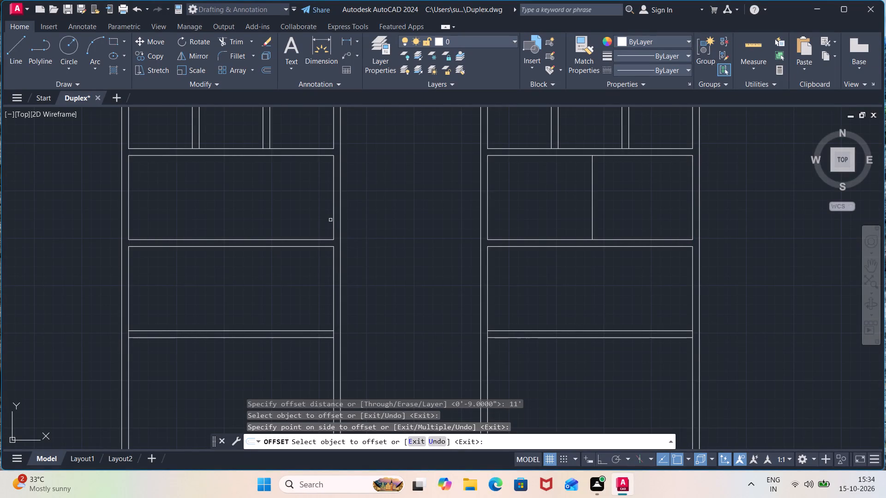
pyautogui.click(332, 215)
pyautogui.click(333, 215)
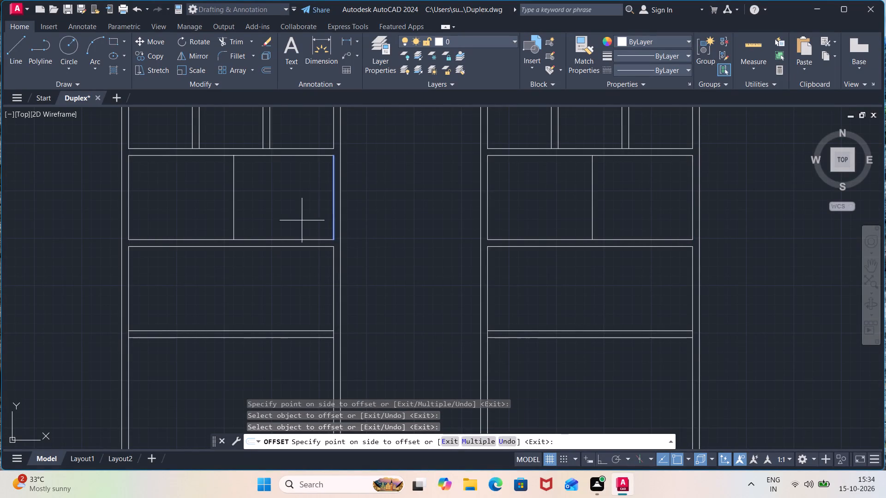
pyautogui.click(295, 221)
pyautogui.press('space')
# Offset the new vertical divider line 4.5" to the left in both outlines to form a thin partition wall.
pyautogui.press('space')
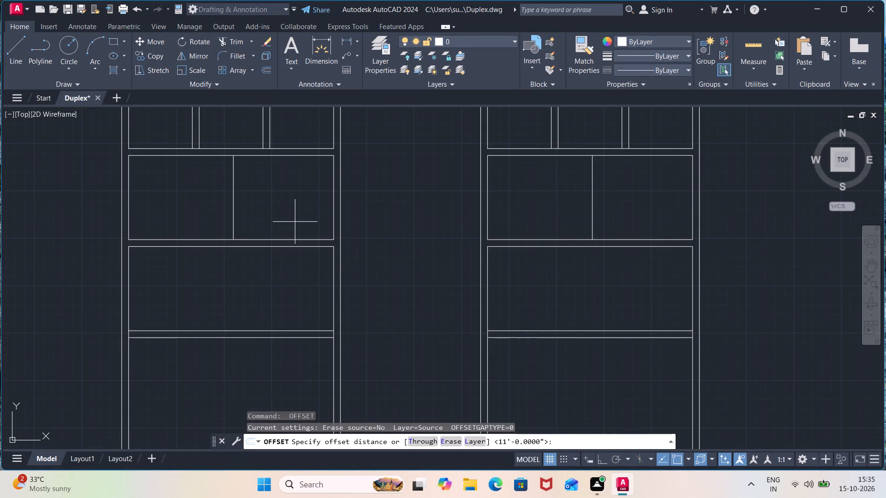
pyautogui.write('4.5"')
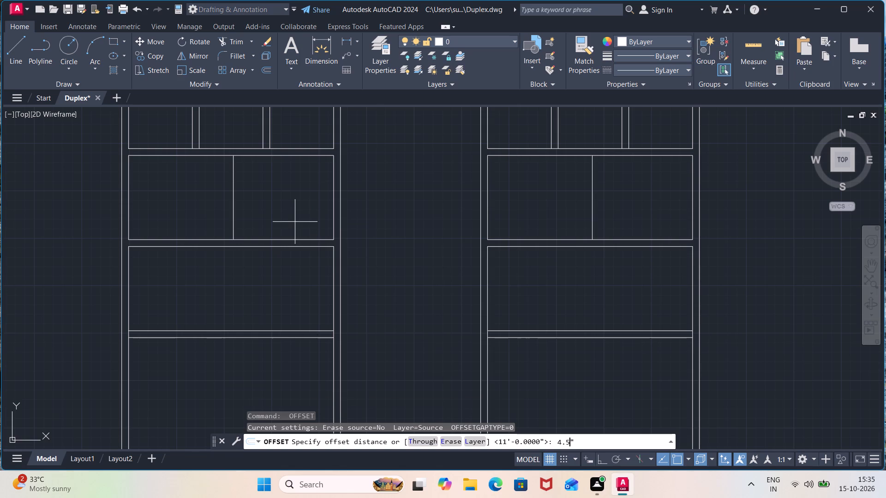
pyautogui.press('Return')
pyautogui.click(234, 218)
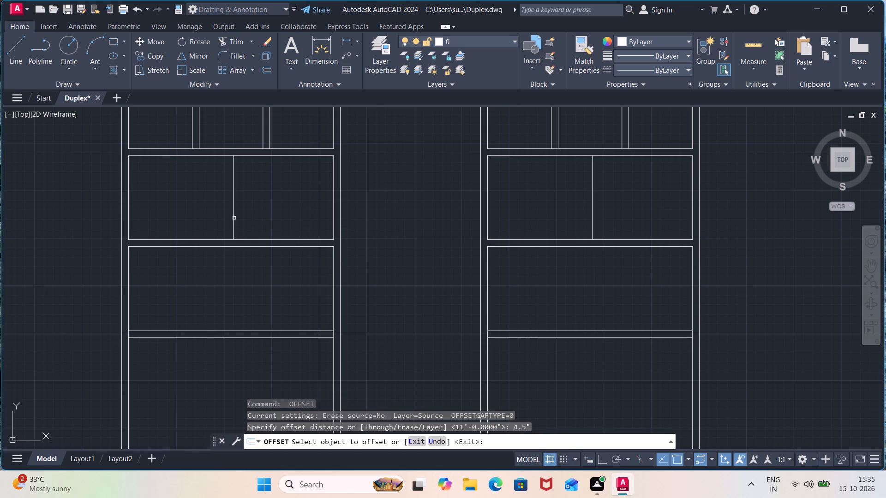
pyautogui.click(204, 218)
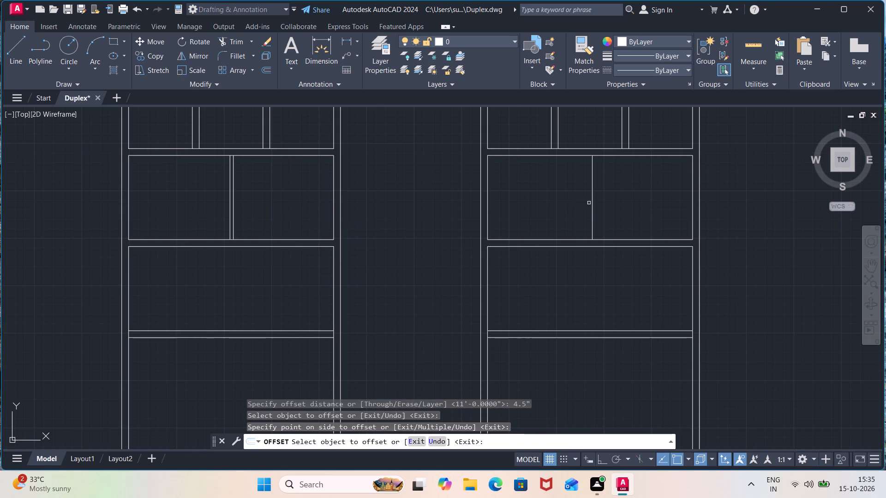
pyautogui.click(592, 204)
pyautogui.click(567, 208)
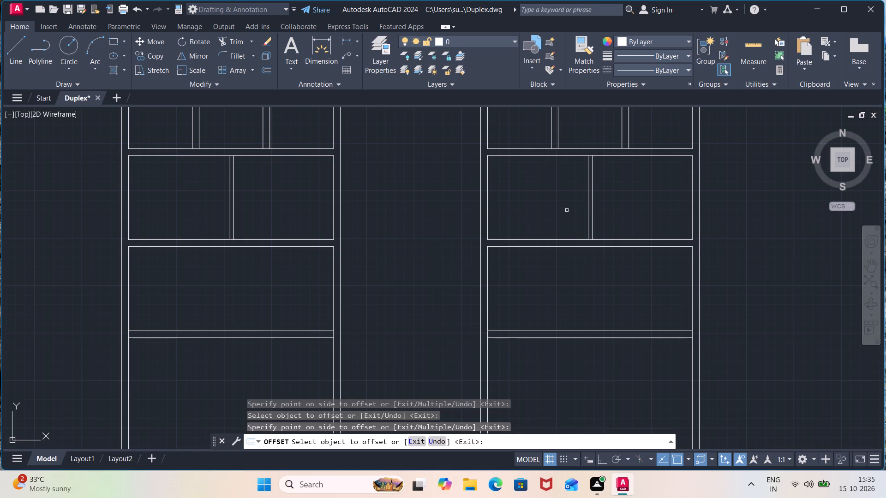
pyautogui.press('space')
# Trim the inner side wall lines between the third cross wall's two lines from the top, at both ends in both outlines.
pyautogui.write('tr')
pyautogui.press('Return')
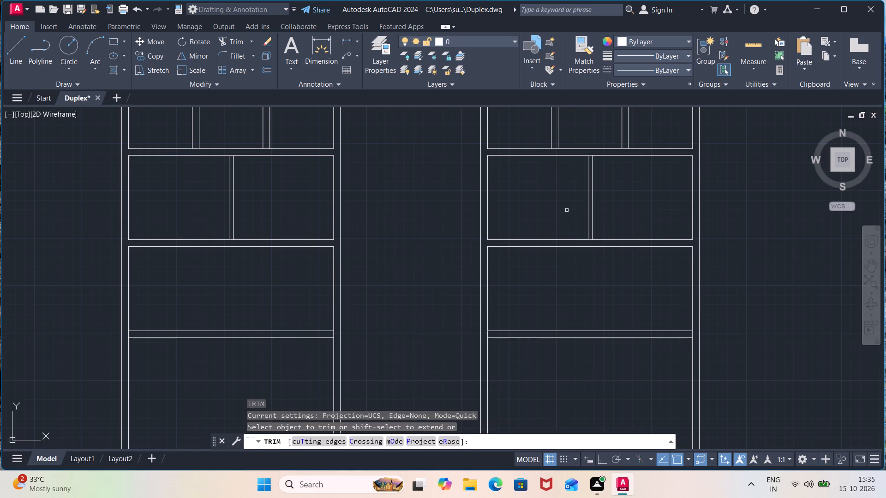
pyautogui.click(489, 334)
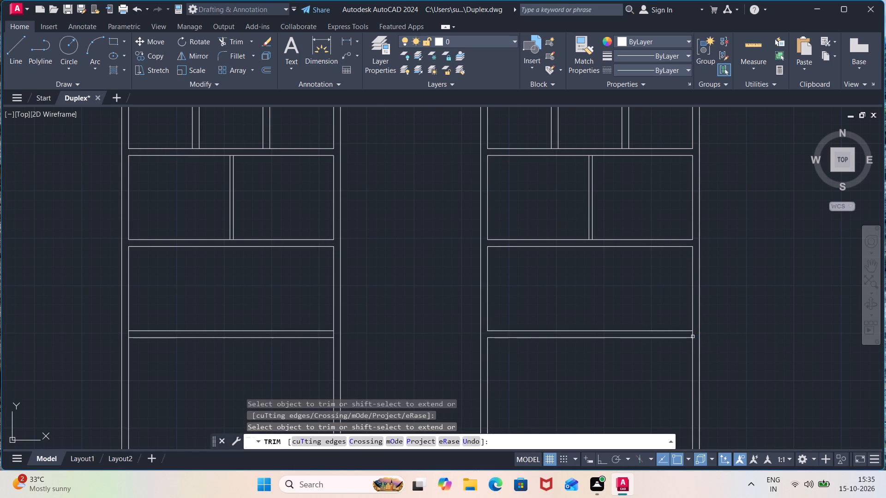
pyautogui.click(692, 333)
pyautogui.scroll(-1, 423, 344)
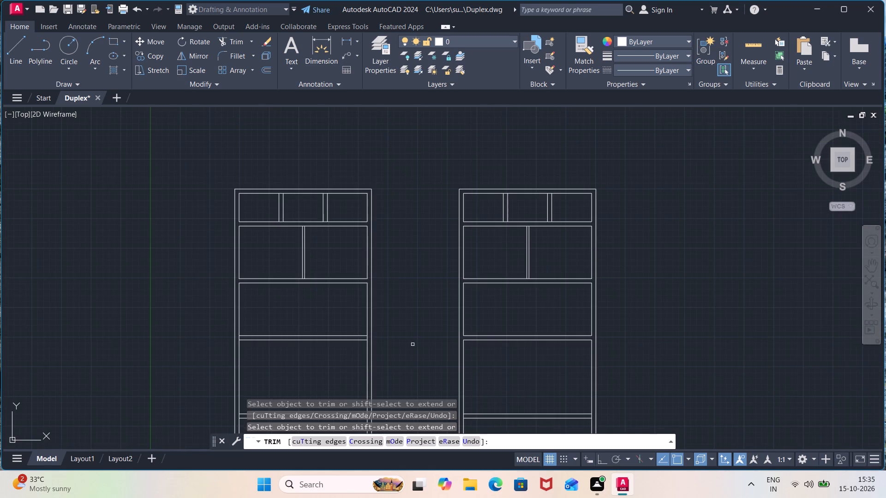
pyautogui.moveTo(404, 345); pyautogui.dragTo(445, 299, button='middle')
pyautogui.scroll(2, 432, 291)
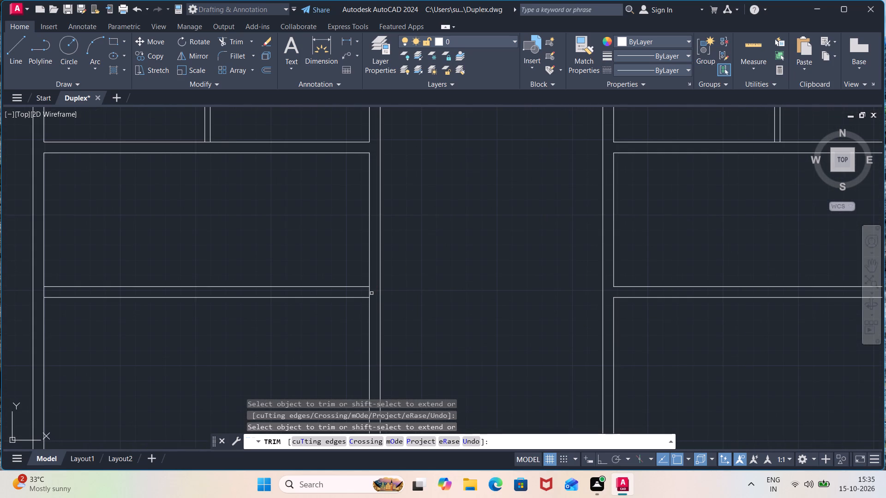
pyautogui.click(370, 293)
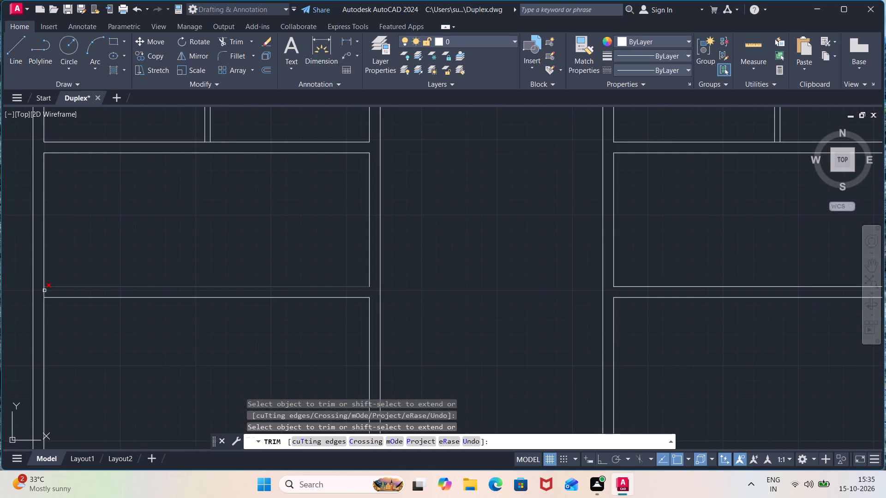
pyautogui.click(42, 292)
pyautogui.click(47, 291)
pyautogui.scroll(-1, 202, 234)
pyautogui.scroll(-2, 412, 231)
pyautogui.moveTo(400, 240); pyautogui.dragTo(446, 237, button='middle')
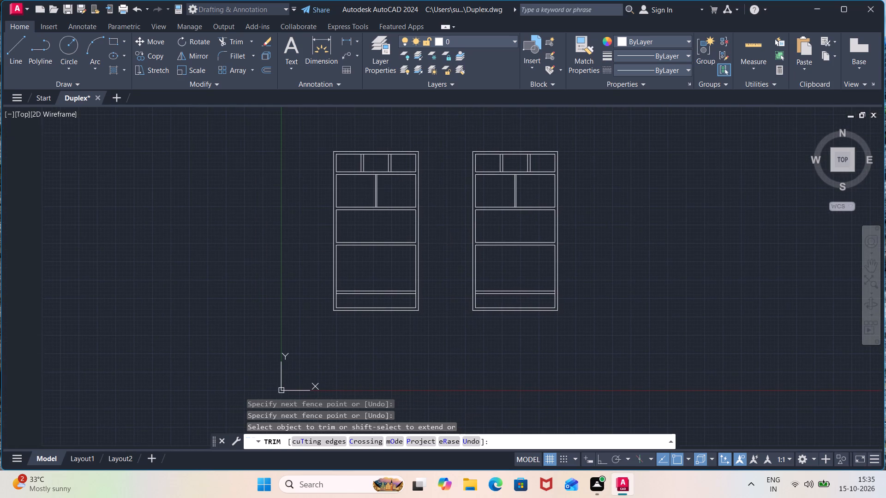
pyautogui.press('Escape')
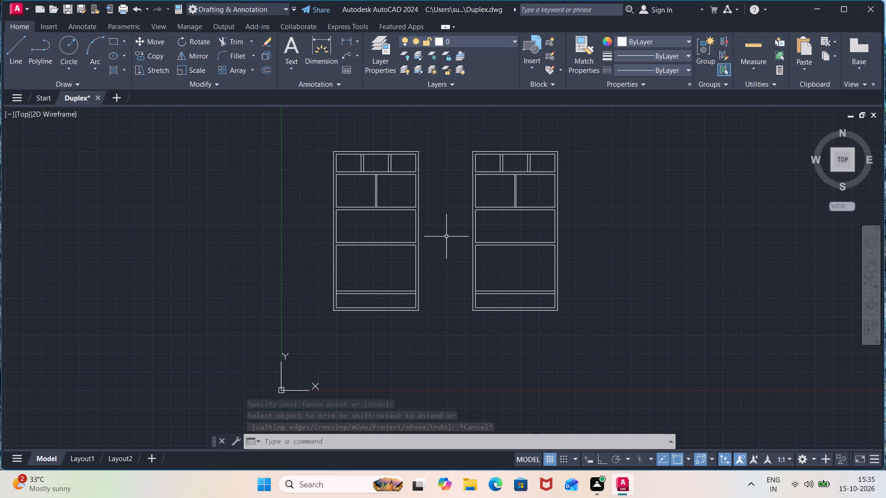
# In the left outline, offset the left inner side wall line of the third room from the top 15'6" inward.
pyautogui.write('15\'6"')
pyautogui.press('Return')
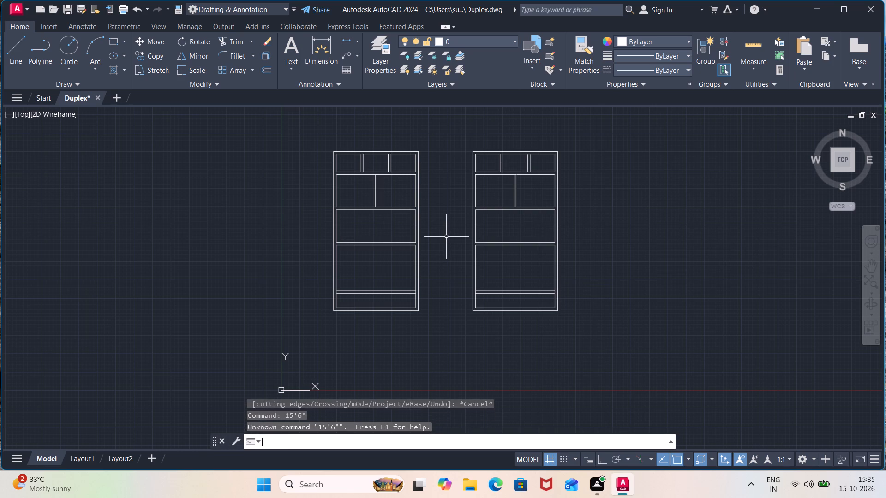
pyautogui.scroll(1, 392, 231)
pyautogui.press('o')
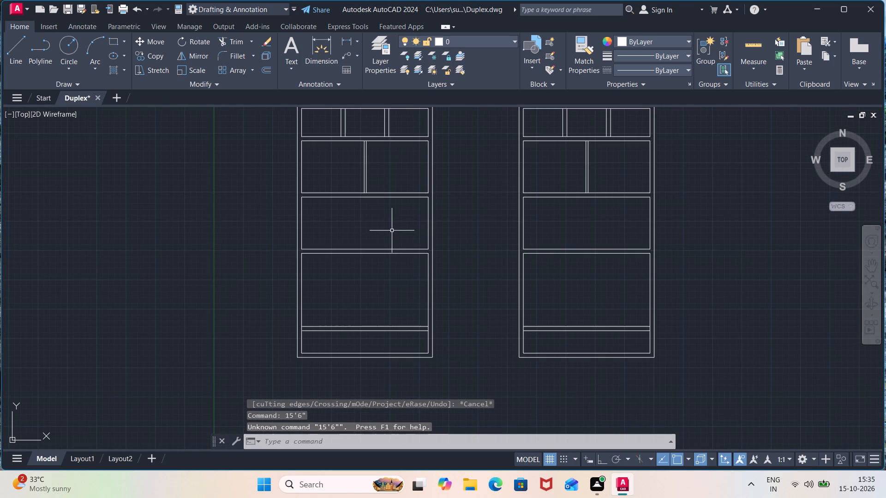
pyautogui.press('Return')
pyautogui.write('15\'6"')
pyautogui.press('Return')
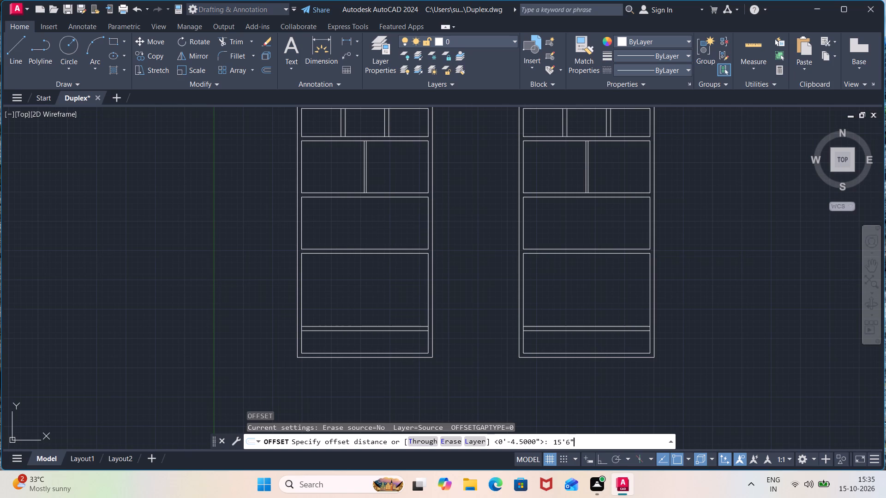
pyautogui.click(303, 231)
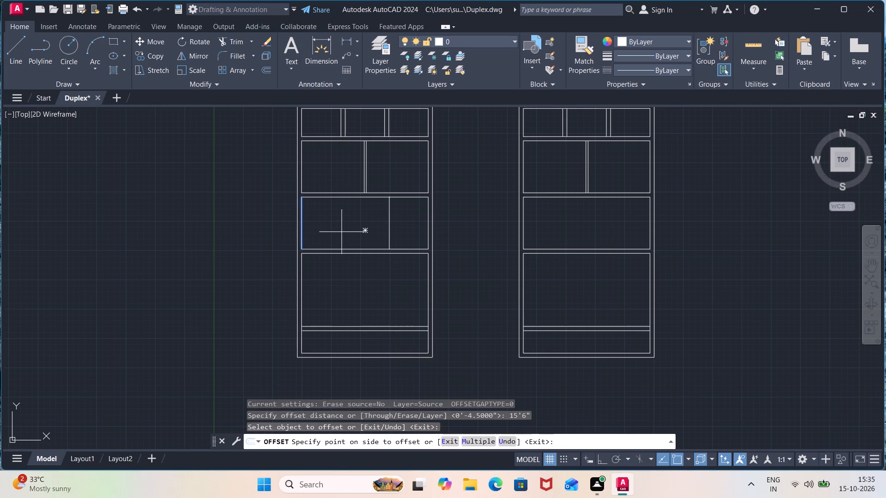
pyautogui.click(341, 232)
pyautogui.scroll(2, 401, 231)
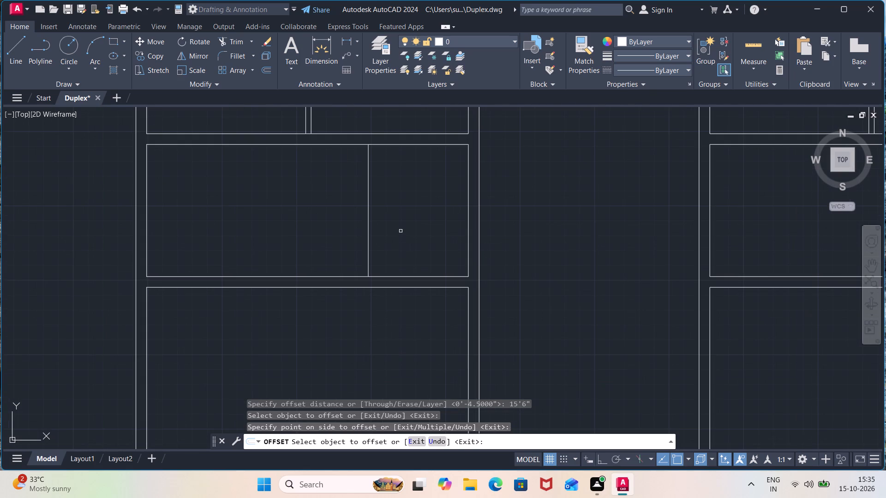
pyautogui.press('space')
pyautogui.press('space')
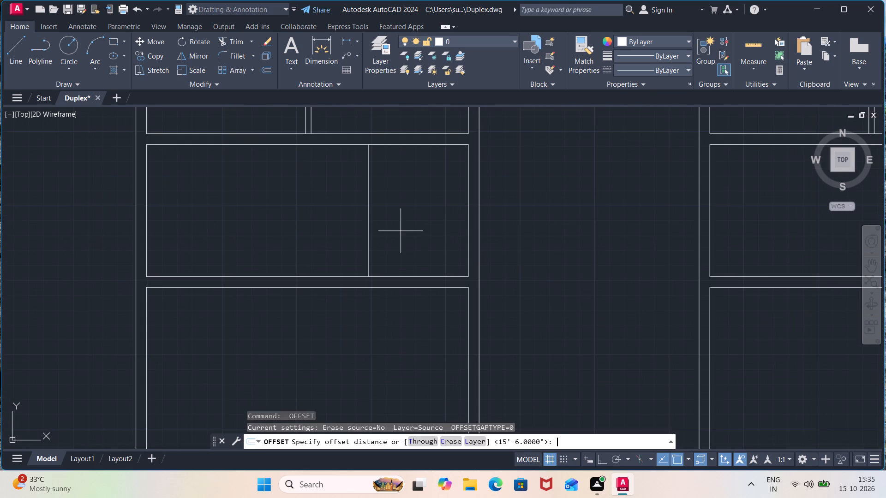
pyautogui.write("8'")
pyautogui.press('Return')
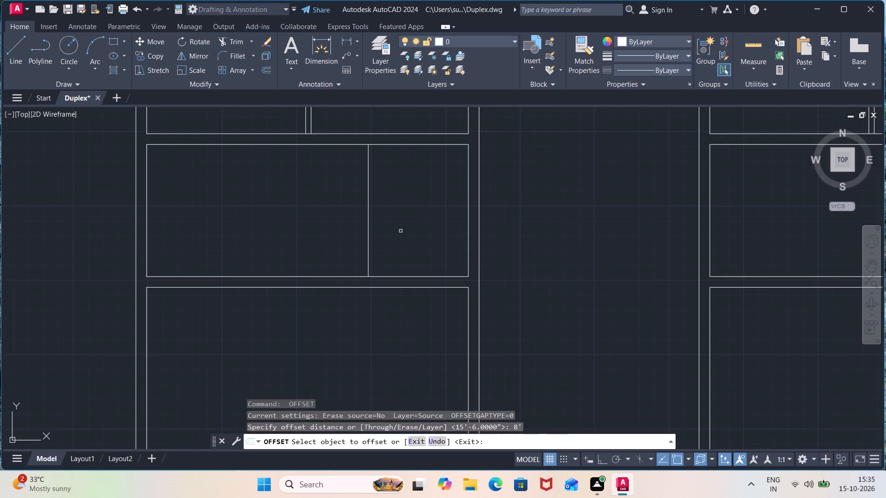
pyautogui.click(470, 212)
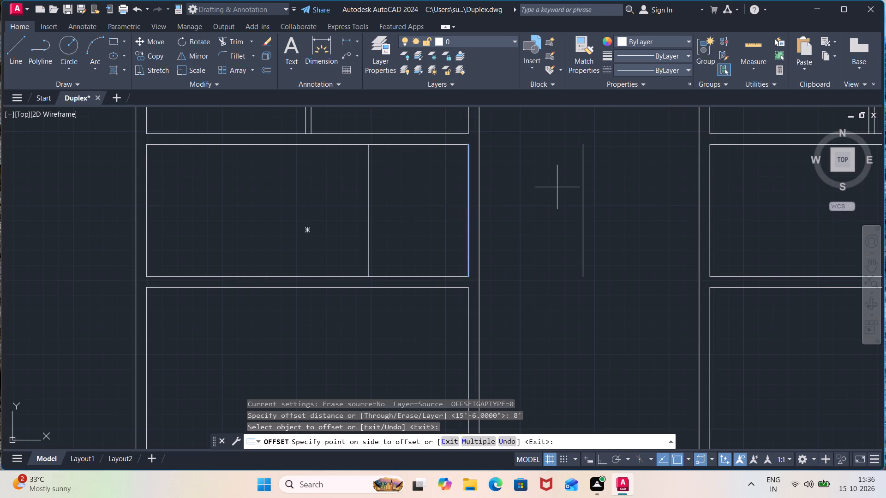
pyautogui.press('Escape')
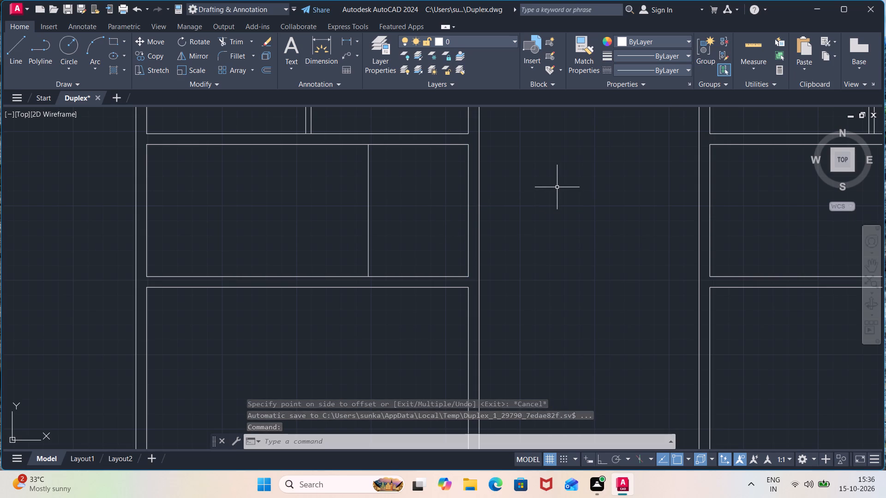
# Offset the new vertical divider line in the left outline's third room 4.5" to the left to form a thin partition wall.
pyautogui.press('o')
pyautogui.press('Return')
pyautogui.write('4.5"')
pyautogui.press('Return')
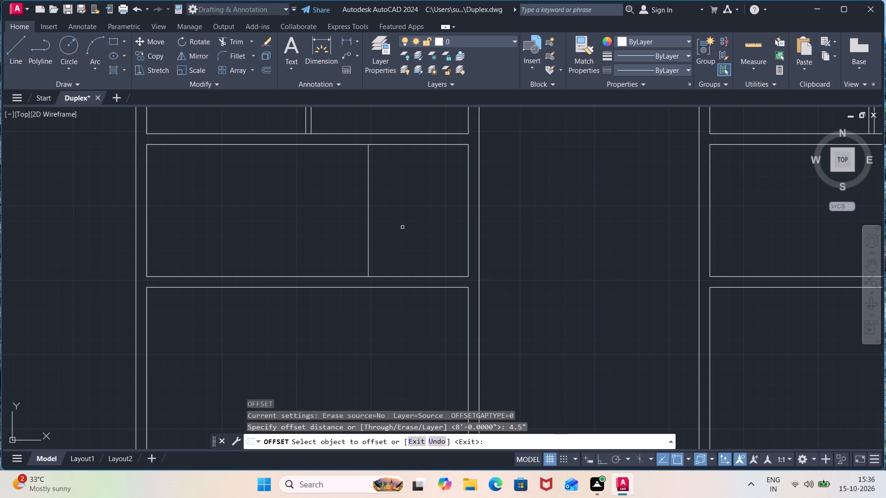
pyautogui.click(369, 237)
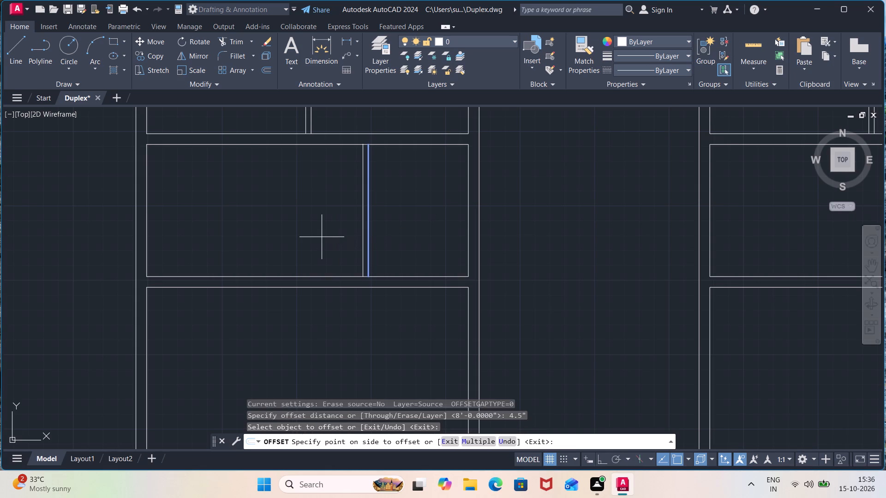
pyautogui.click(322, 237)
pyautogui.scroll(-2, 321, 254)
pyautogui.moveTo(337, 284); pyautogui.dragTo(357, 285, button='middle')
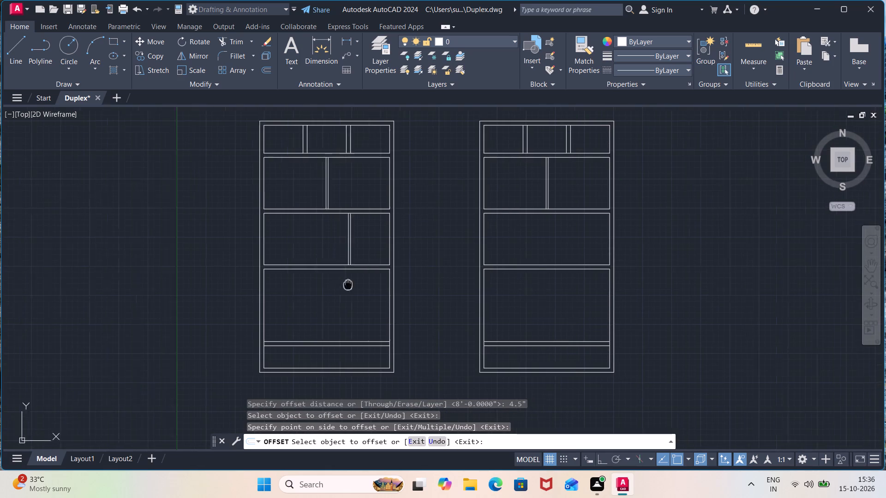
pyautogui.moveTo(357, 285); pyautogui.dragTo(374, 283, button='middle')
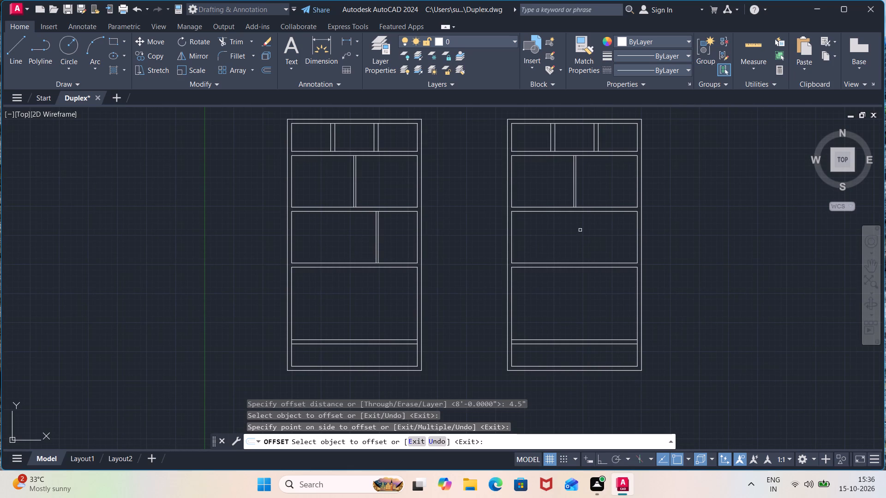
pyautogui.press('space')
# In the right outline, offset the left inner side wall line of the third room from the top 15'6" inward.
pyautogui.press('space')
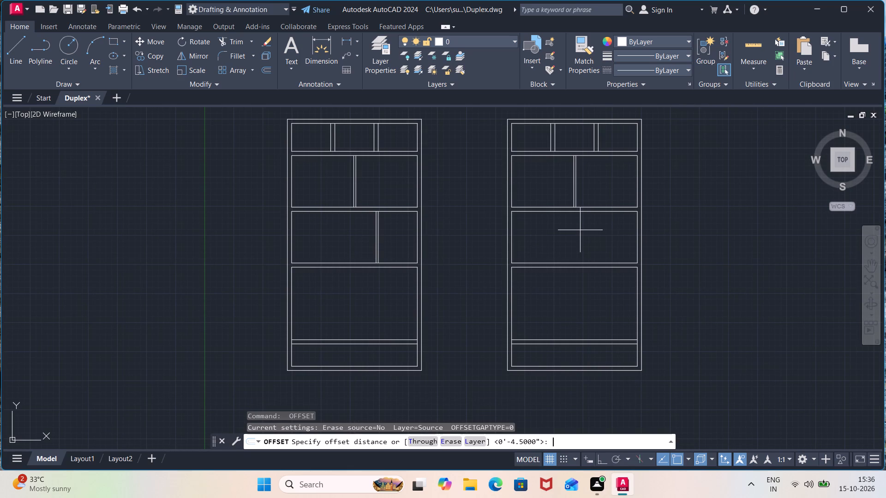
pyautogui.write('15\'6"')
pyautogui.press('Return')
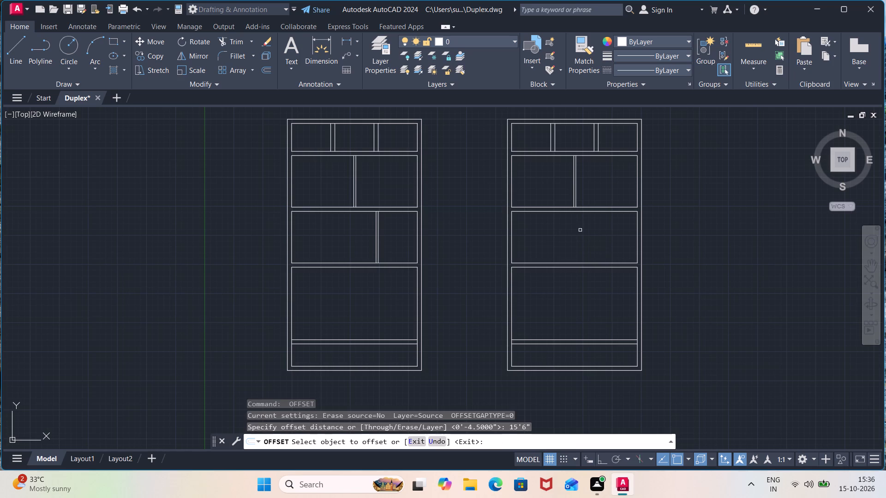
pyautogui.click(511, 246)
pyautogui.click(557, 244)
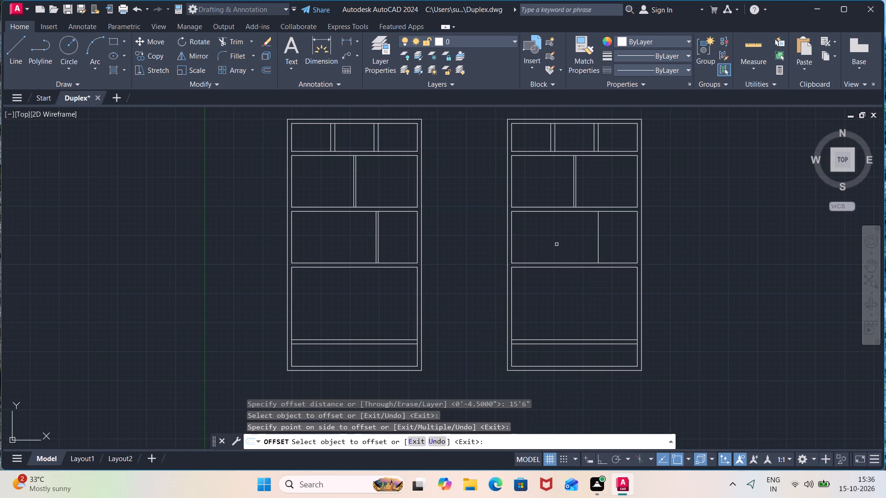
pyautogui.press('space')
# Offset the new vertical divider line in the right outline's third room 4.5" to the left to form a thin partition wall.
pyautogui.press('space')
pyautogui.write('4.5"')
pyautogui.press('Return')
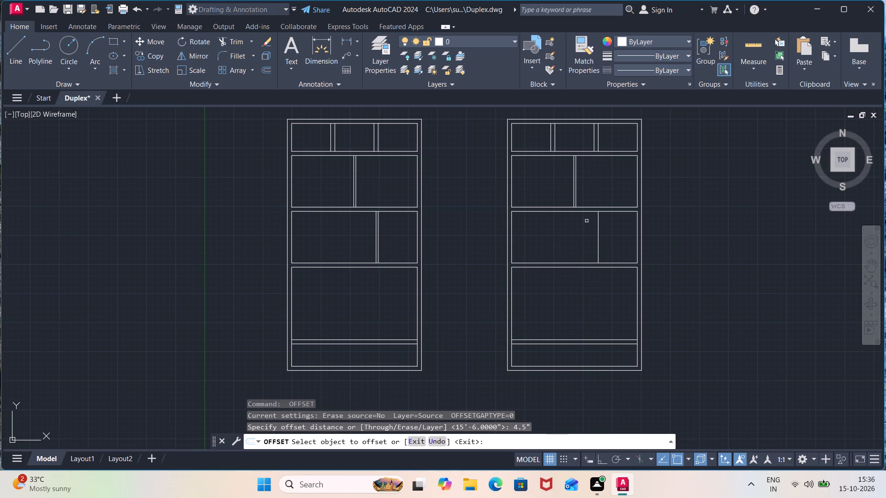
pyautogui.click(599, 245)
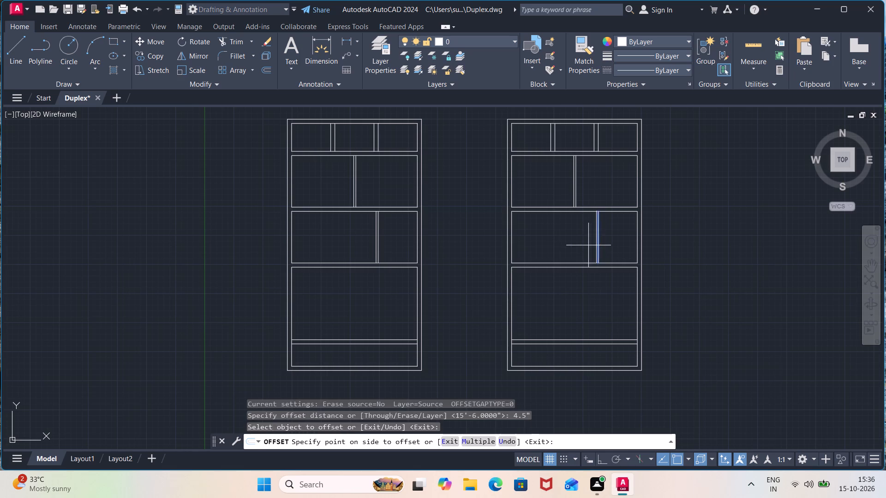
pyautogui.click(587, 245)
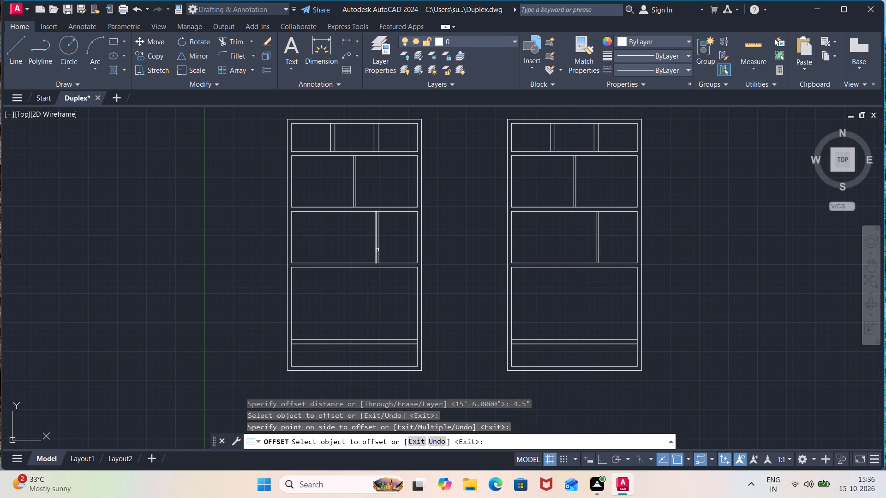
# Shift the left outline's third-room partition left by offsetting its left line another 4.5" left and deleting its right line.
pyautogui.scroll(2, 374, 250)
pyautogui.click(375, 251)
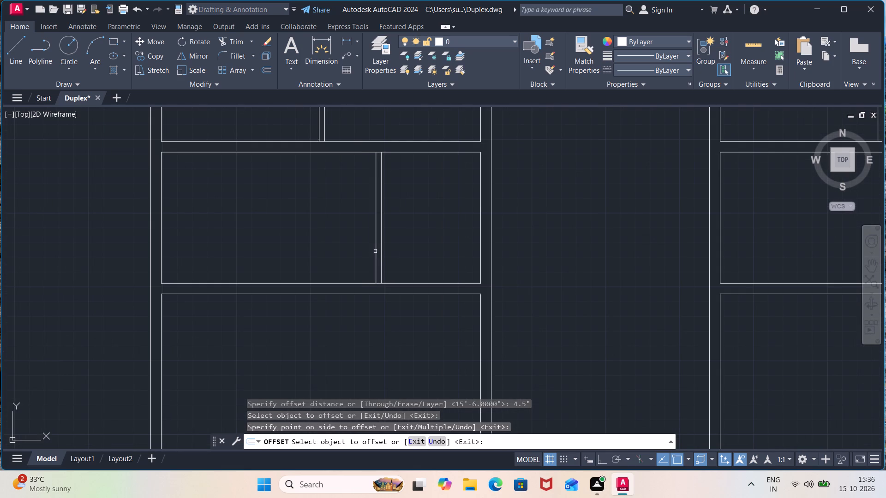
pyautogui.click(347, 252)
pyautogui.press('Escape')
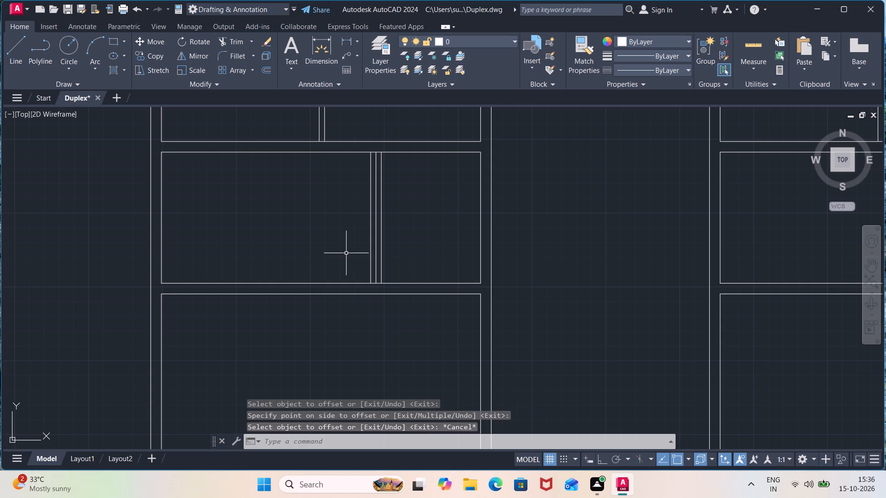
pyautogui.click(382, 254)
pyautogui.press('Delete')
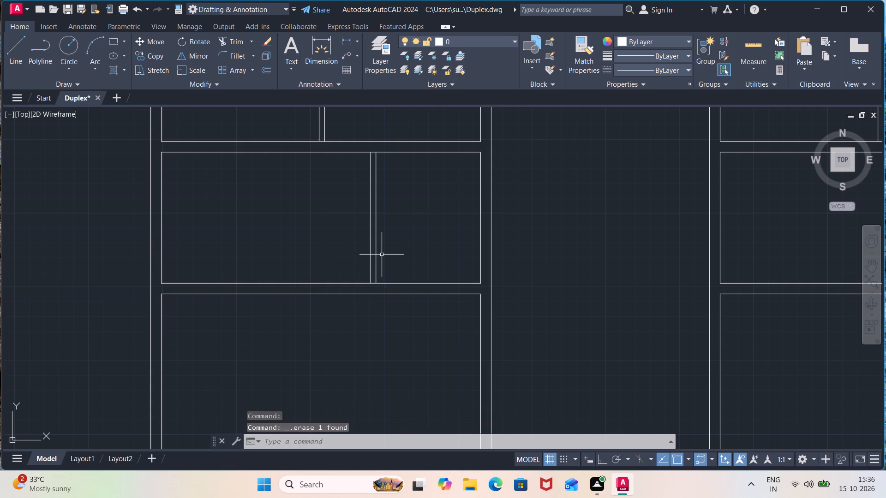
# In the left outline, trim the third room's bottom and top wall lines between the thin partition's two lines.
pyautogui.scroll(-2, 431, 241)
pyautogui.write('tr')
pyautogui.press('Return')
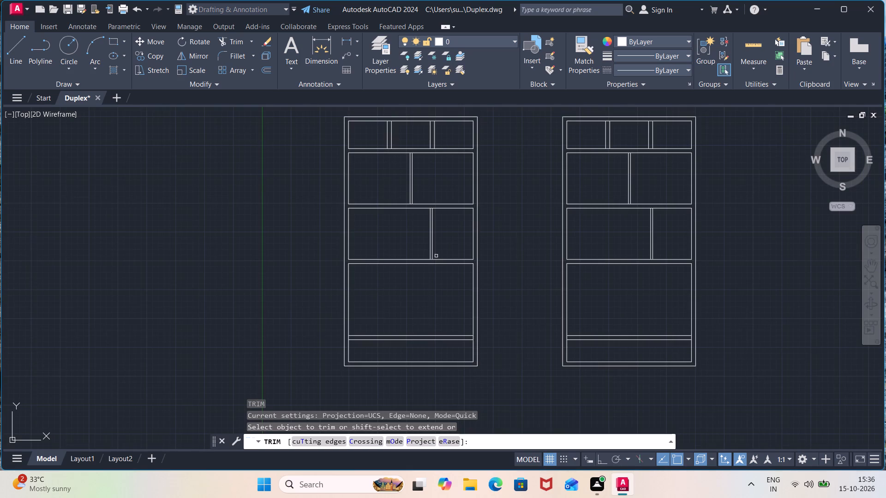
pyautogui.scroll(4, 430, 260)
pyautogui.click(427, 256)
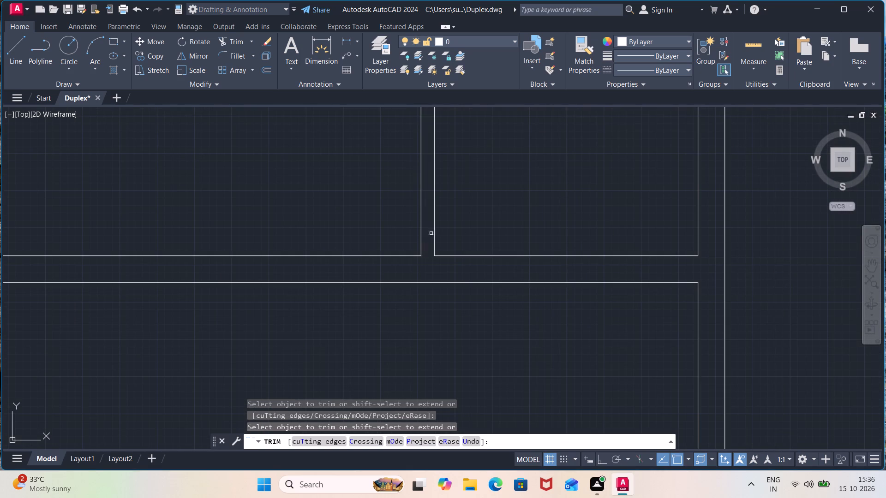
pyautogui.scroll(-1, 482, 191)
pyautogui.moveTo(508, 143); pyautogui.dragTo(533, 313, button='middle')
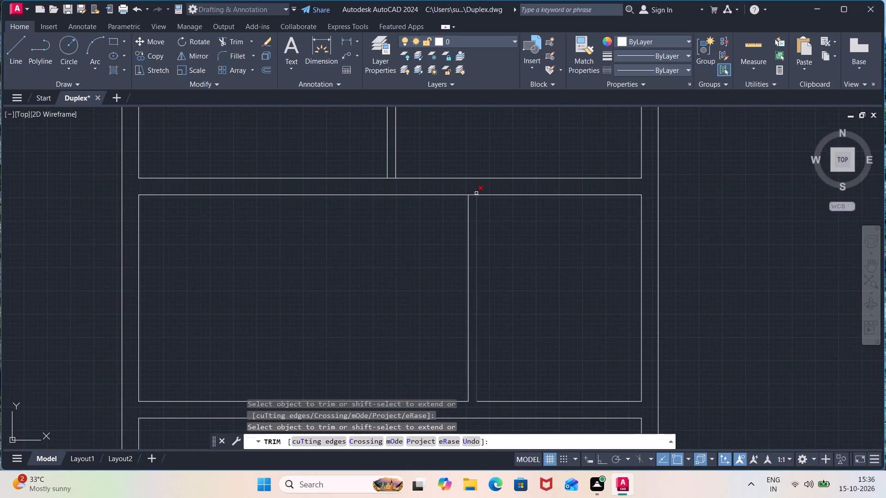
pyautogui.click(474, 196)
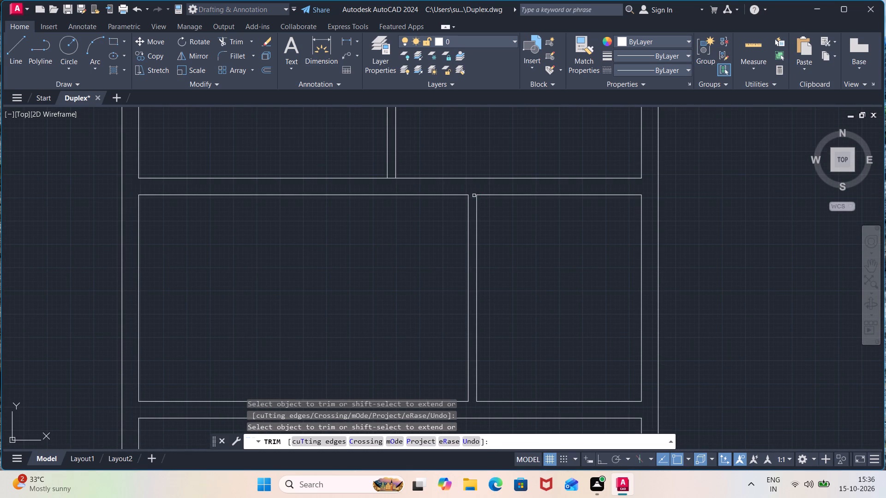
# In the right outline, trim the third room's top and bottom wall lines between the thin partition's two lines.
pyautogui.scroll(-5, 605, 226)
pyautogui.moveTo(703, 243); pyautogui.dragTo(568, 264, button='middle')
pyautogui.scroll(3, 579, 256)
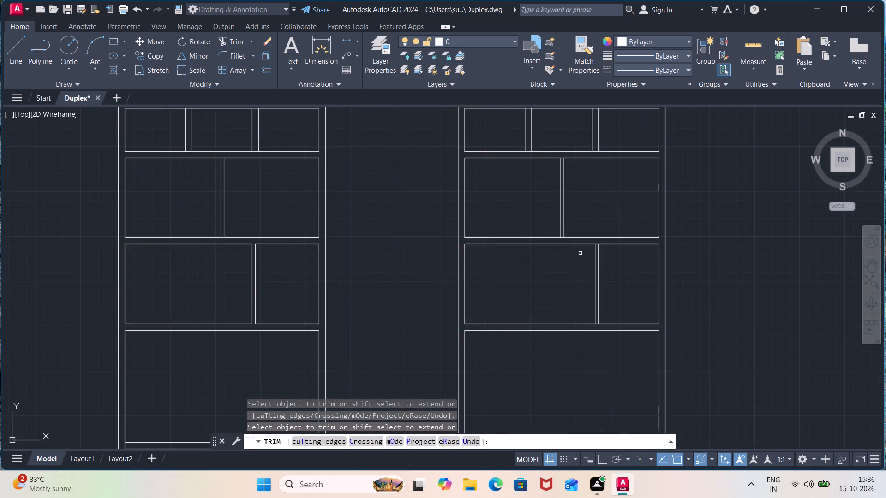
pyautogui.scroll(2, 580, 253)
pyautogui.click(606, 239)
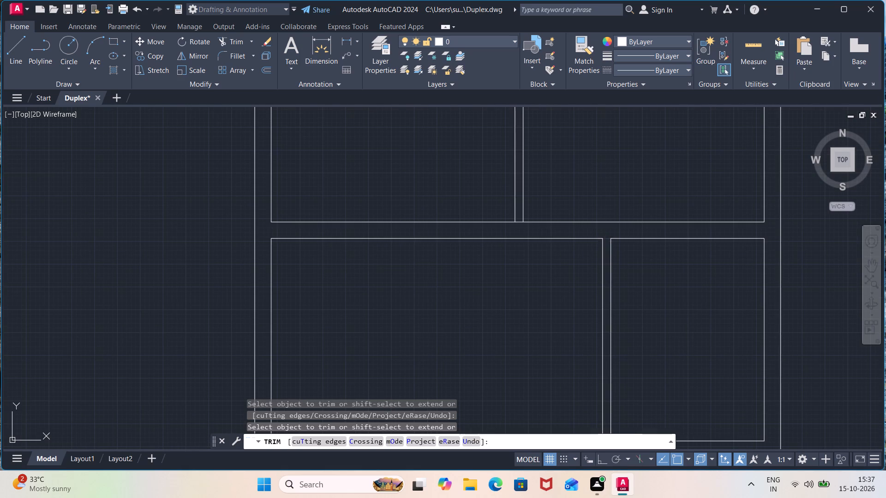
pyautogui.scroll(-2, 651, 304)
pyautogui.moveTo(656, 333); pyautogui.dragTo(611, 215, button='middle')
pyautogui.scroll(2, 601, 219)
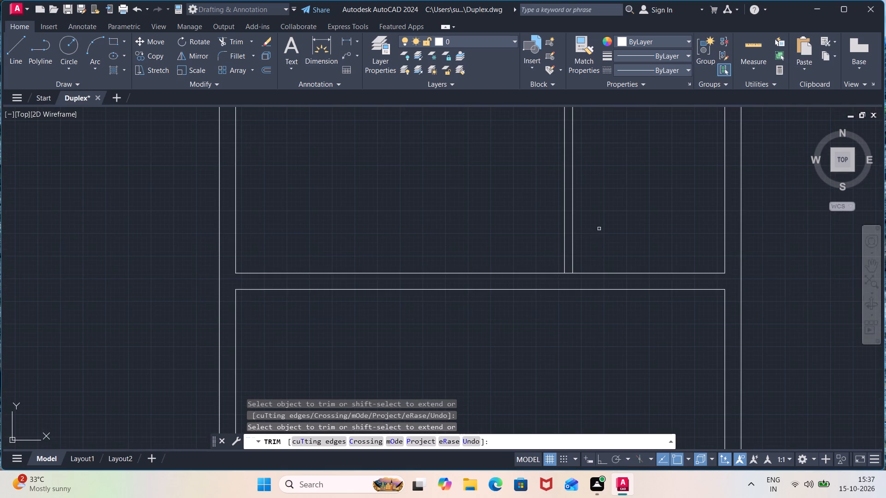
pyautogui.click(569, 272)
pyautogui.scroll(-2, 618, 230)
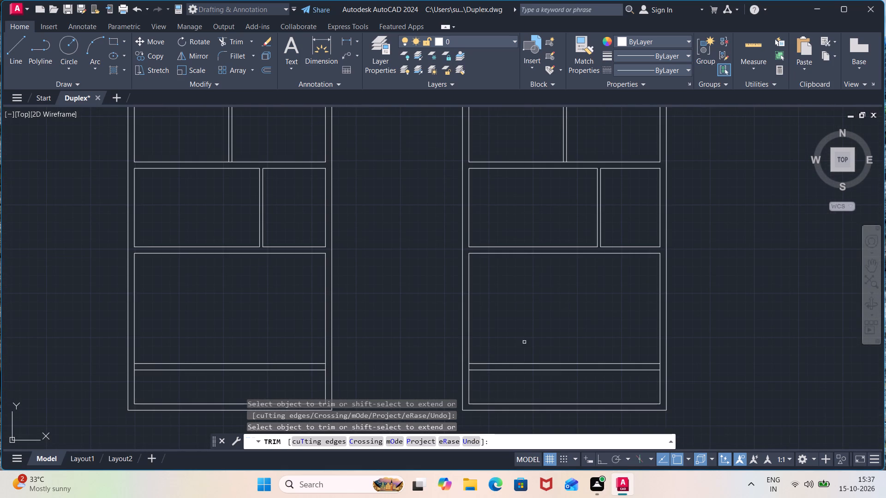
pyautogui.moveTo(524, 324); pyautogui.dragTo(566, 252, button='middle')
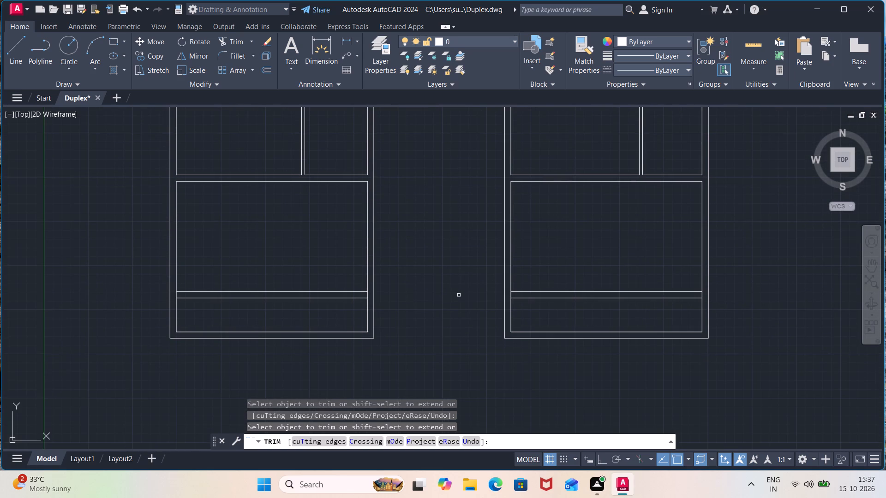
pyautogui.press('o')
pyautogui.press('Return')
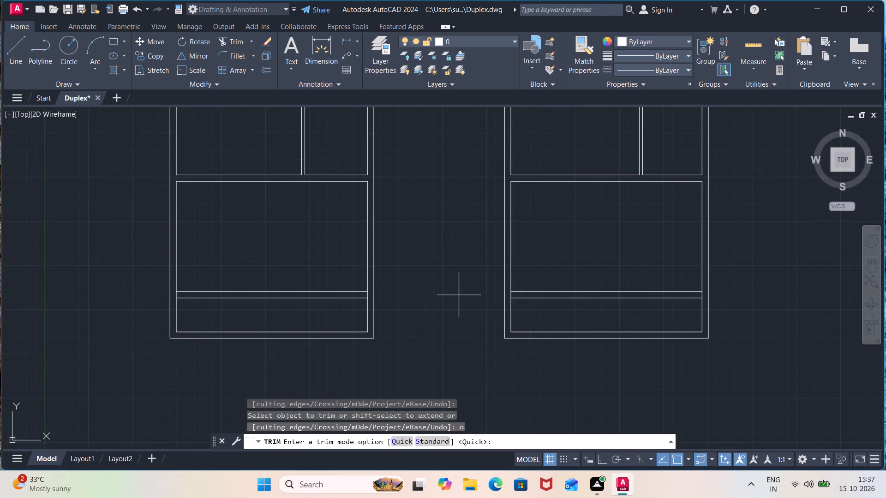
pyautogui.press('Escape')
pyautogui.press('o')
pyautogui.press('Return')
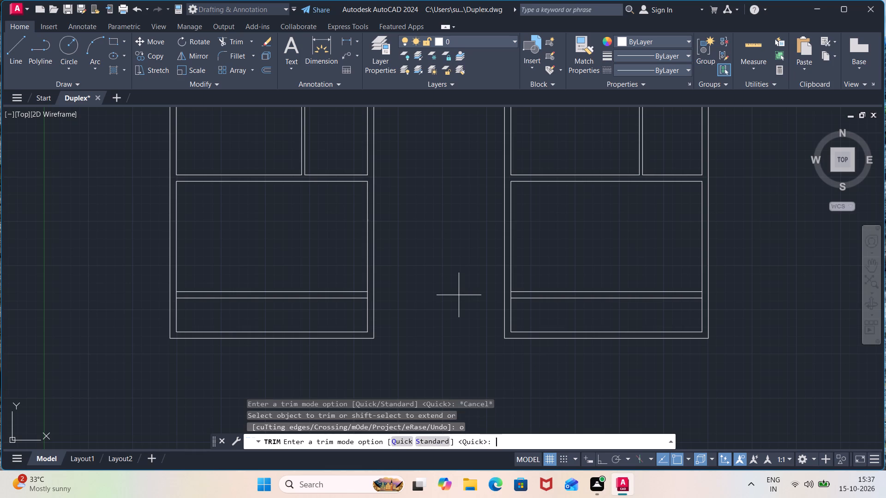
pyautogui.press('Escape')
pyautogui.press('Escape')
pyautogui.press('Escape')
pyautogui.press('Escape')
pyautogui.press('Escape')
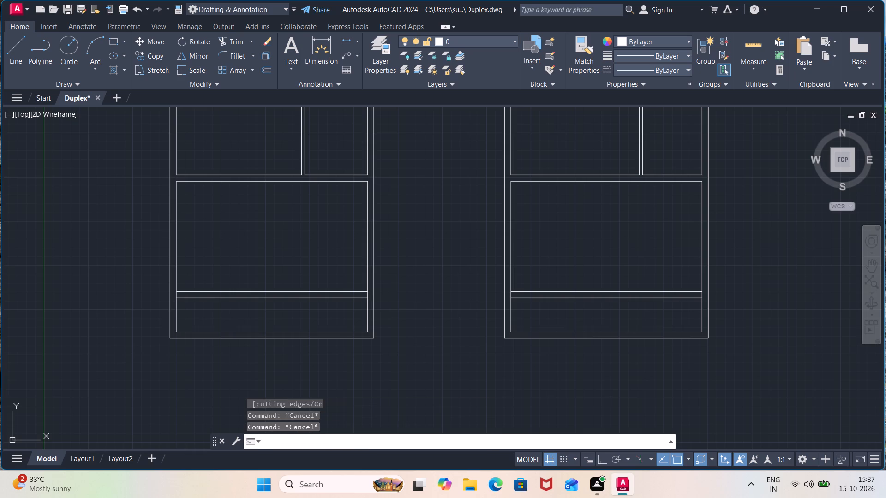
# In the left outline, offset the left inner side wall line of the fourth room from the top 10'6" inward.
pyautogui.press('o')
pyautogui.press('Return')
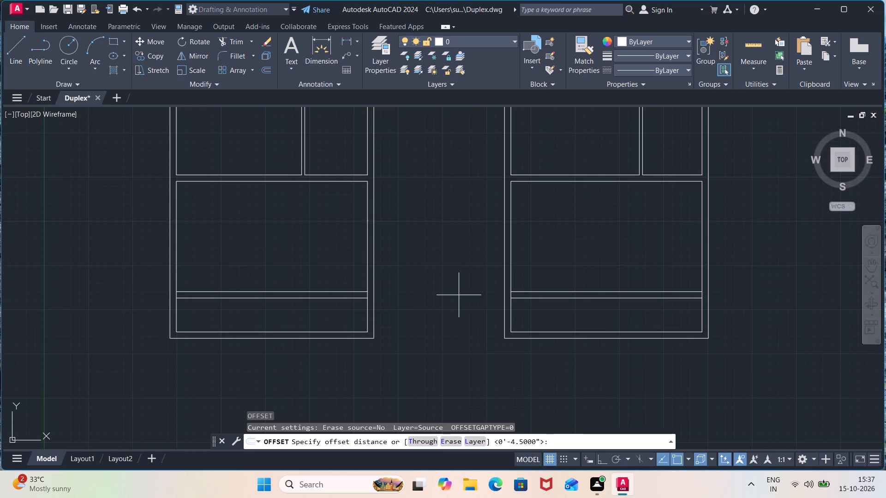
pyautogui.write('10\'6"')
pyautogui.press('Return')
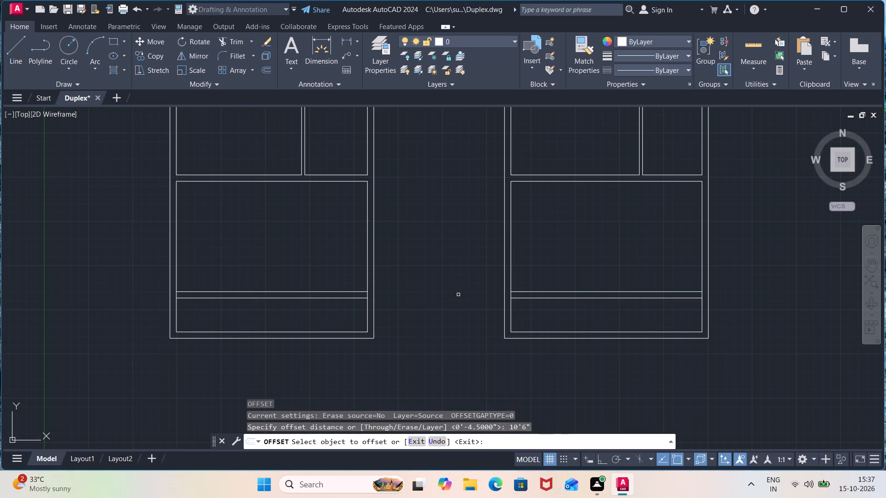
pyautogui.click(178, 271)
pyautogui.click(238, 264)
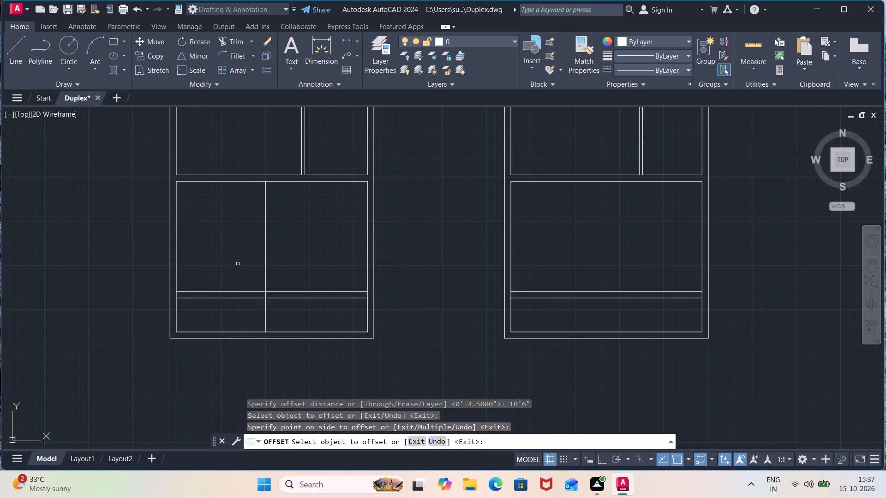
pyautogui.press('space')
# Offset the right inner side wall line of the left outline's fourth room 12' inward.
pyautogui.press('space')
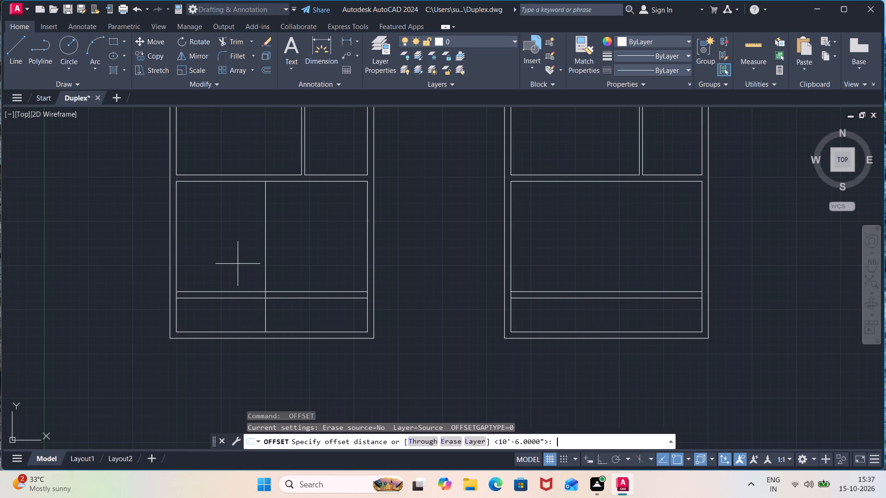
pyautogui.press('4')
pyautogui.press('BackSpace')
pyautogui.write("12'")
pyautogui.press('Return')
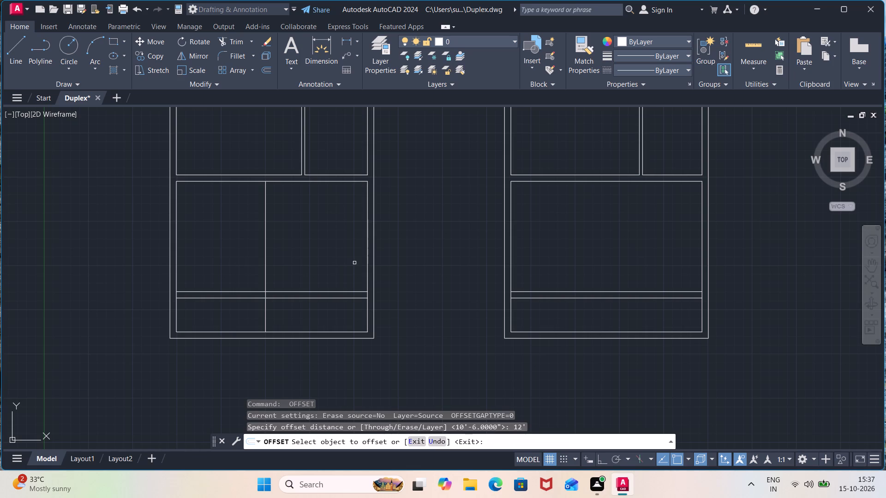
pyautogui.click(367, 272)
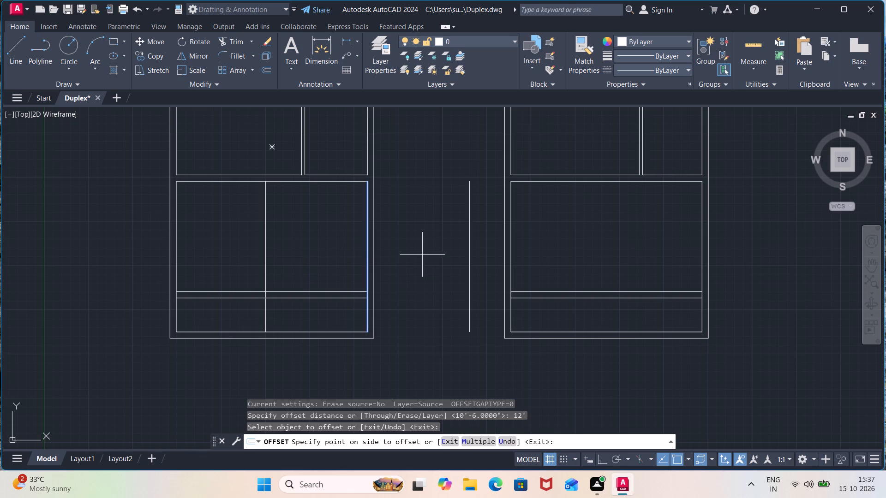
pyautogui.click(304, 263)
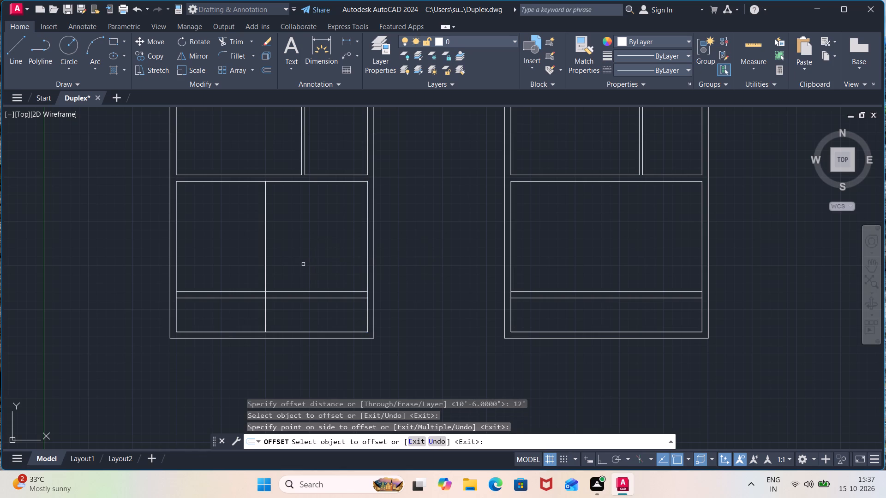
pyautogui.press('space')
# Offset the vertical divider line in the left outline's fourth room 9" to the right to form a wall.
pyautogui.press('space')
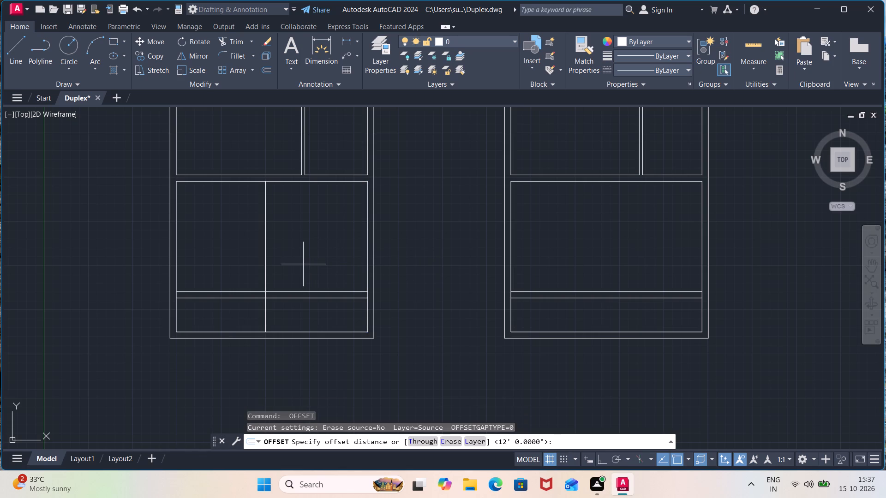
pyautogui.write('9"')
pyautogui.press('Return')
pyautogui.click(267, 278)
pyautogui.click(277, 275)
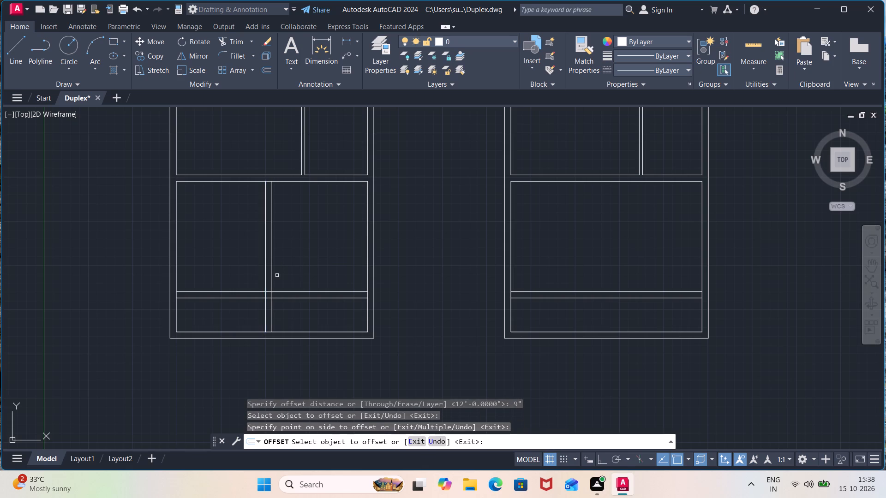
# Trim the left outline's new 9" divider wall lines through and below the horizontal wall under the fourth room.
pyautogui.scroll(-1, 306, 267)
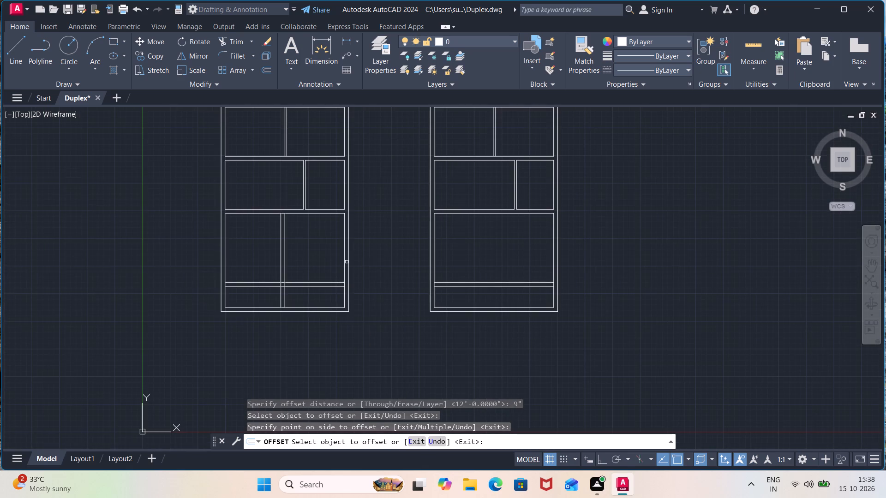
pyautogui.moveTo(497, 244); pyautogui.dragTo(415, 250, button='middle')
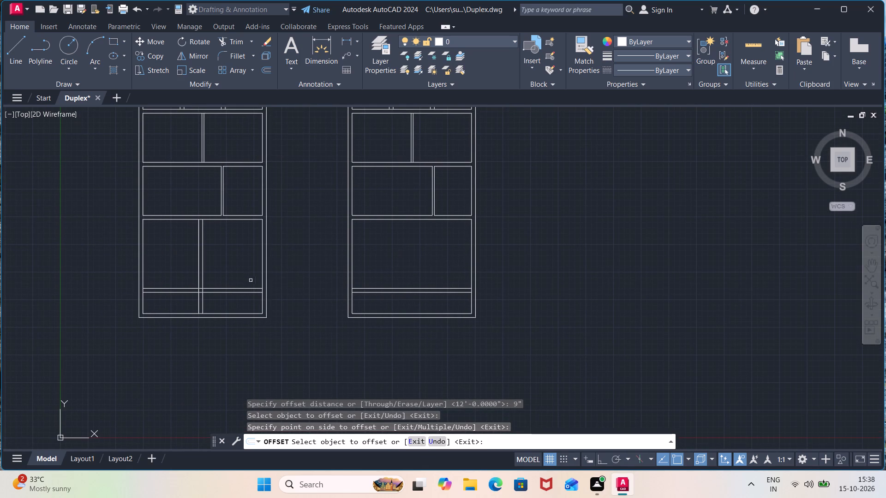
pyautogui.press('Escape')
pyautogui.write('tr')
pyautogui.press('Return')
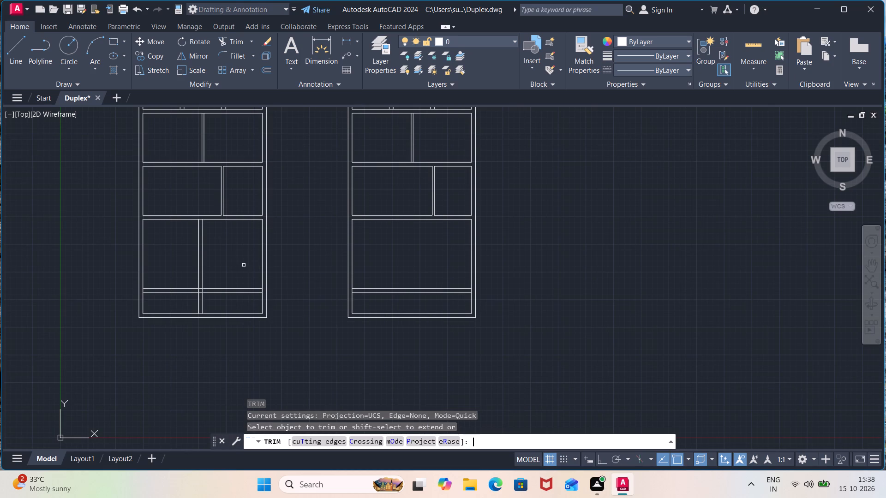
pyautogui.click(210, 300)
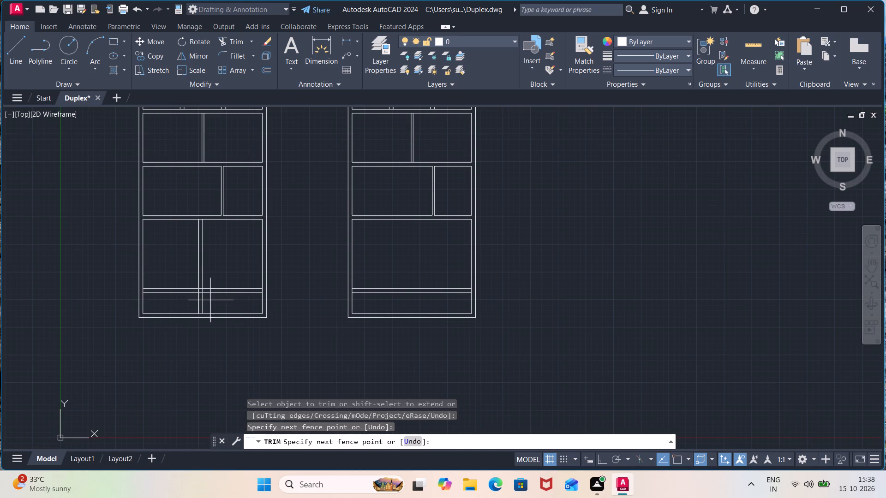
pyautogui.click(186, 297)
pyautogui.scroll(1, 201, 290)
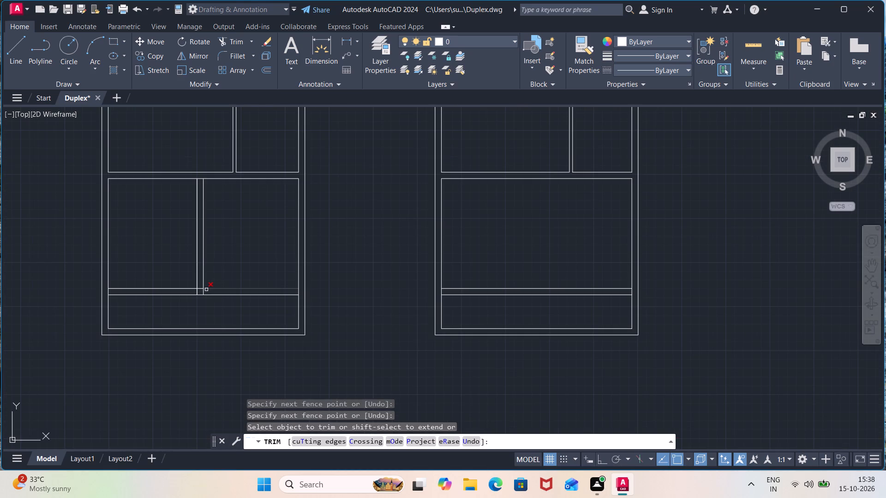
pyautogui.click(202, 291)
pyautogui.click(198, 291)
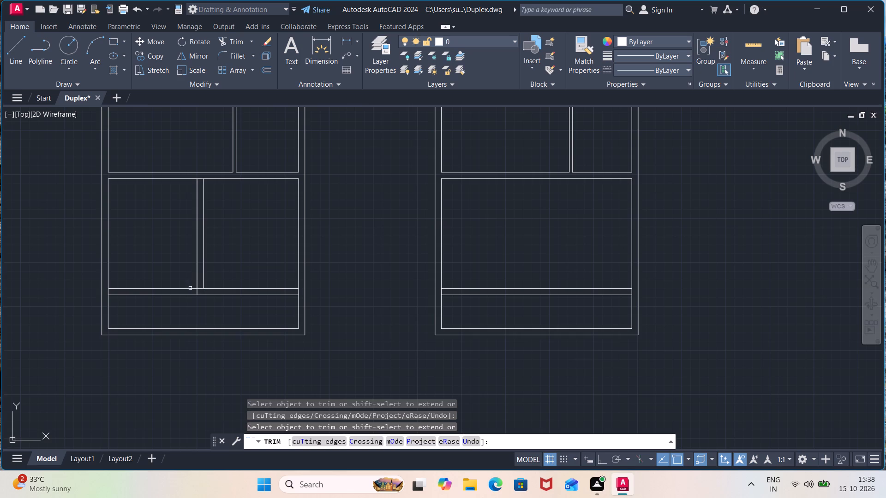
pyautogui.click(197, 290)
# In the right outline, offset the left inner side wall line of the fourth room from the top 10' inward.
pyautogui.scroll(-1, 346, 243)
pyautogui.moveTo(347, 242); pyautogui.dragTo(334, 270, button='middle')
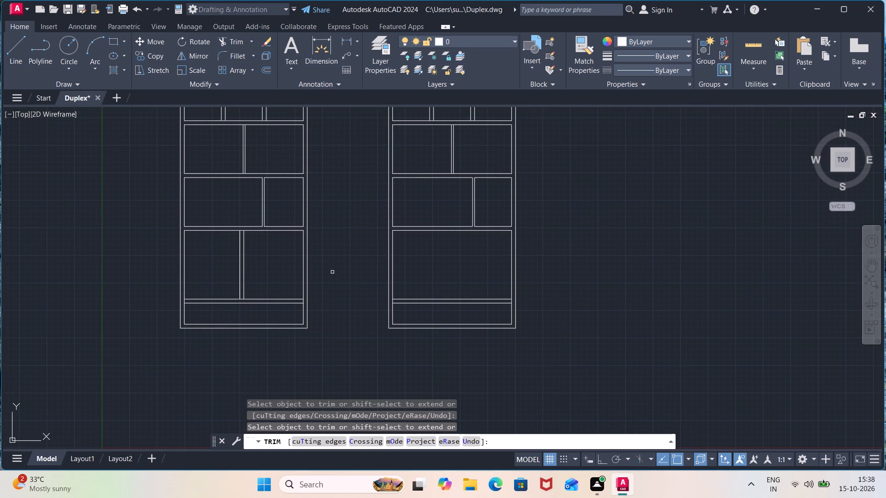
pyautogui.press('Escape')
pyautogui.press('o')
pyautogui.press('Return')
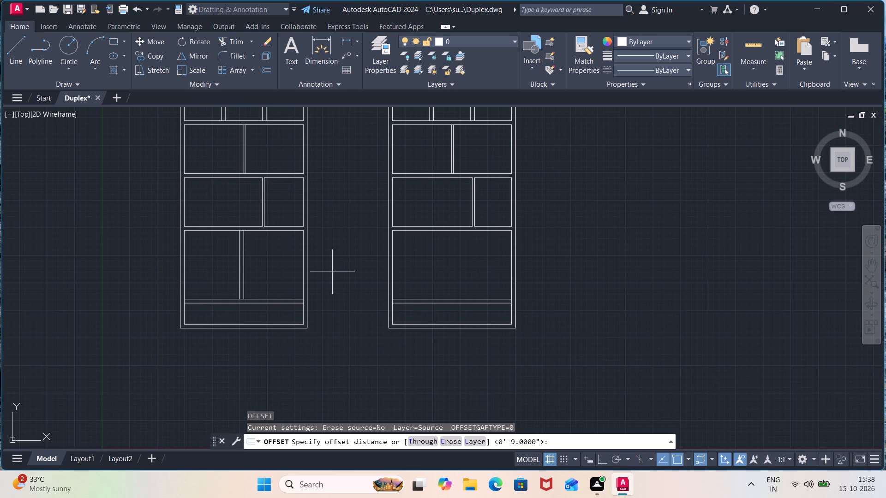
pyautogui.write('10')
pyautogui.press("'")
pyautogui.press('Return')
pyautogui.click(392, 275)
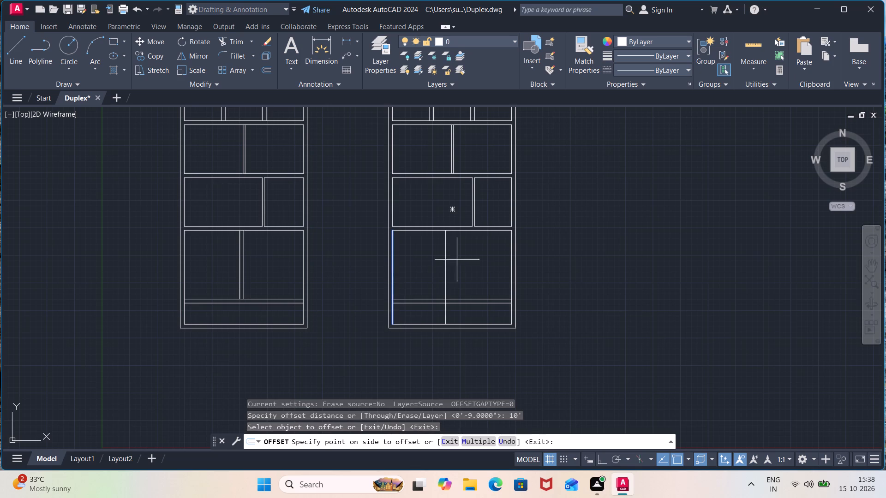
pyautogui.click(473, 258)
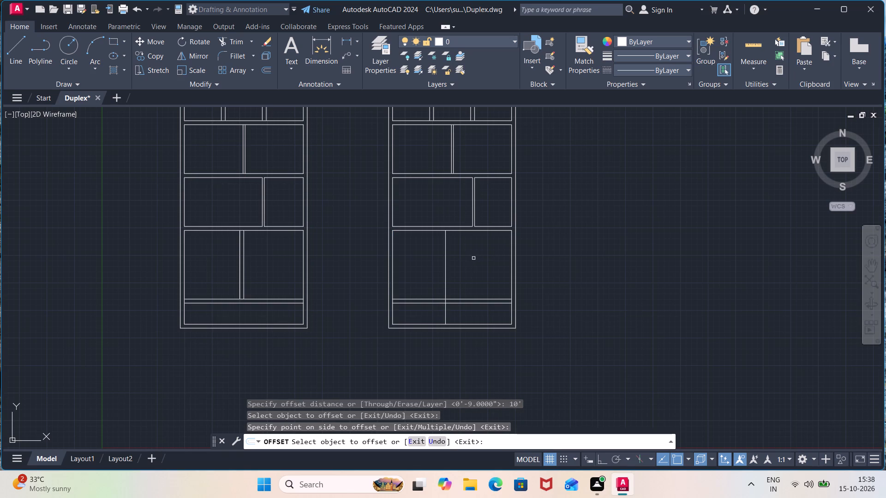
pyautogui.press('space')
# In the right outline, offset the right inner side wall line of the fourth room 12' inward.
pyautogui.press('space')
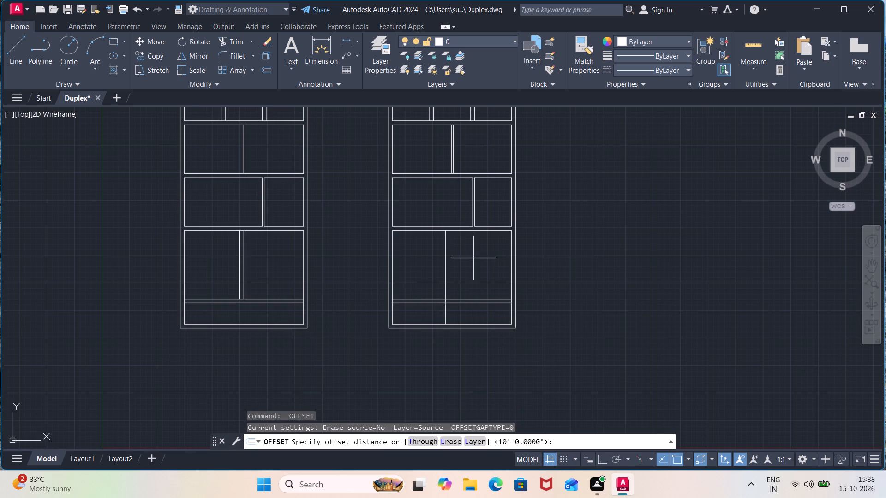
pyautogui.write("12'")
pyautogui.press('Return')
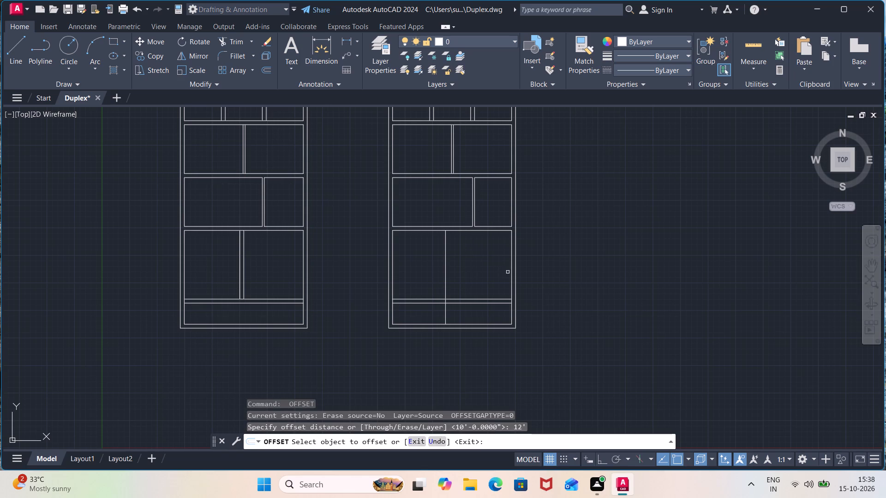
pyautogui.click(511, 277)
pyautogui.click(471, 281)
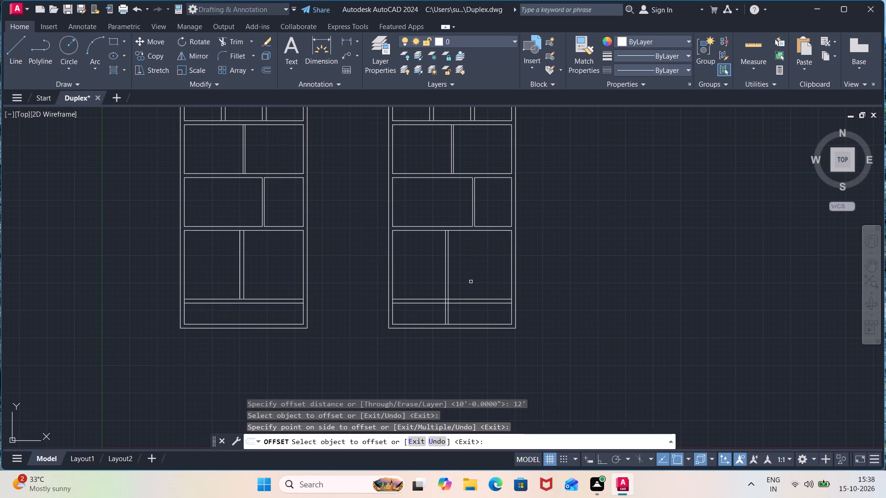
pyautogui.scroll(2, 469, 283)
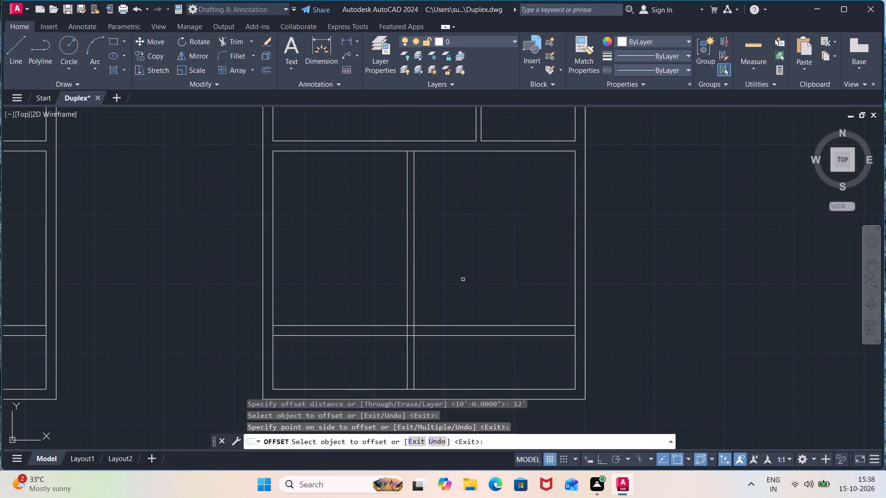
pyautogui.press('Escape')
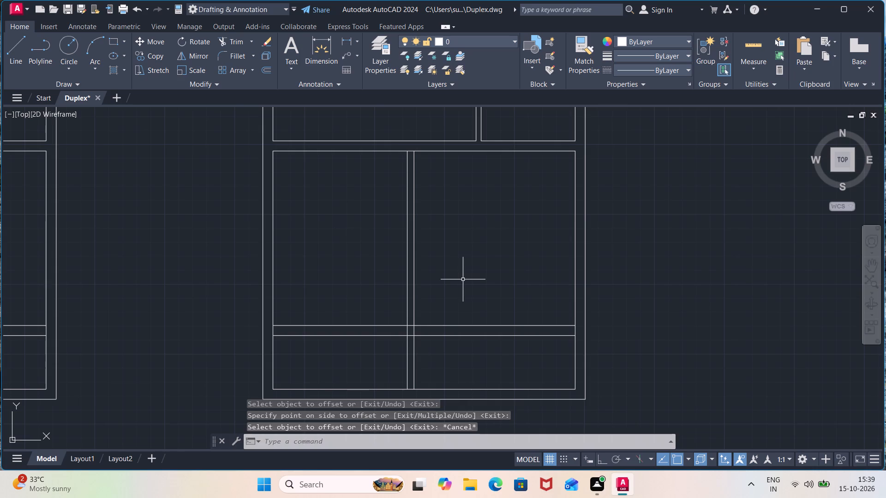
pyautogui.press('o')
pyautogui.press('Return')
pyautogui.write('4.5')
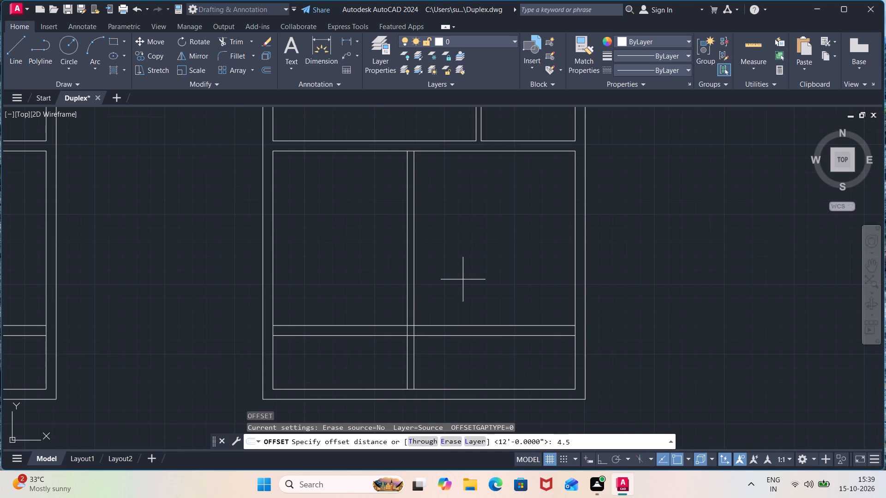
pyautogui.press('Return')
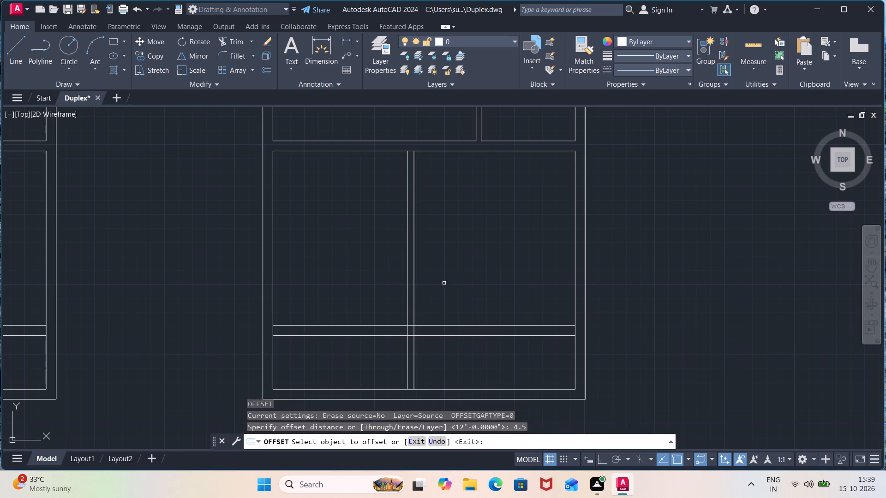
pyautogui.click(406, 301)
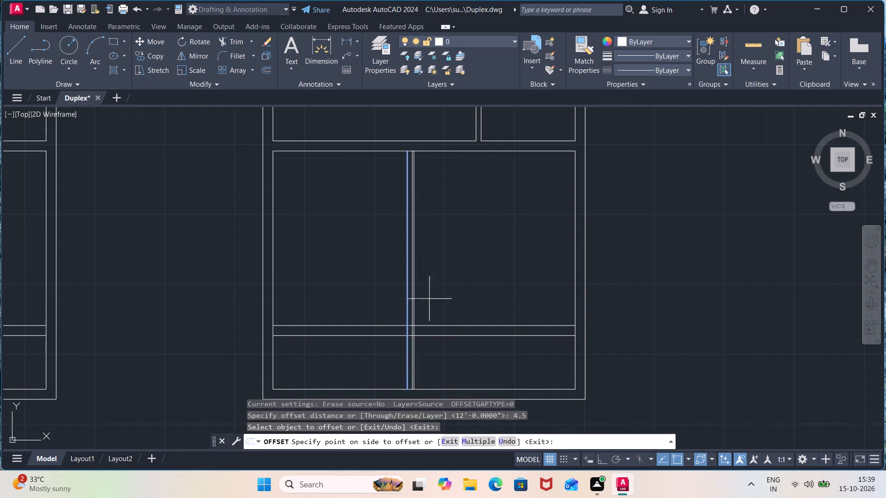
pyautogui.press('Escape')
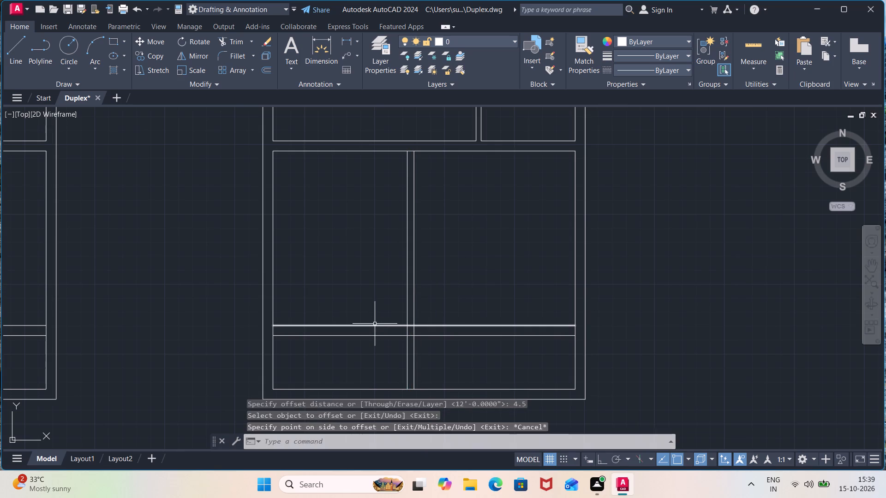
# Offset the right outline's 12' divider line 4.5" to each side in the fourth room.
pyautogui.press('space')
pyautogui.write('4.5')
pyautogui.hotkey('shift', '"')
pyautogui.press('Return')
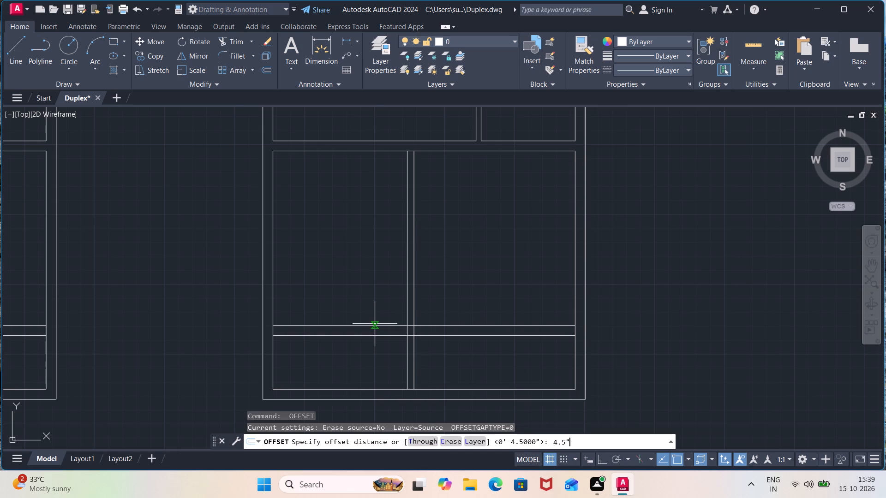
pyautogui.click(413, 316)
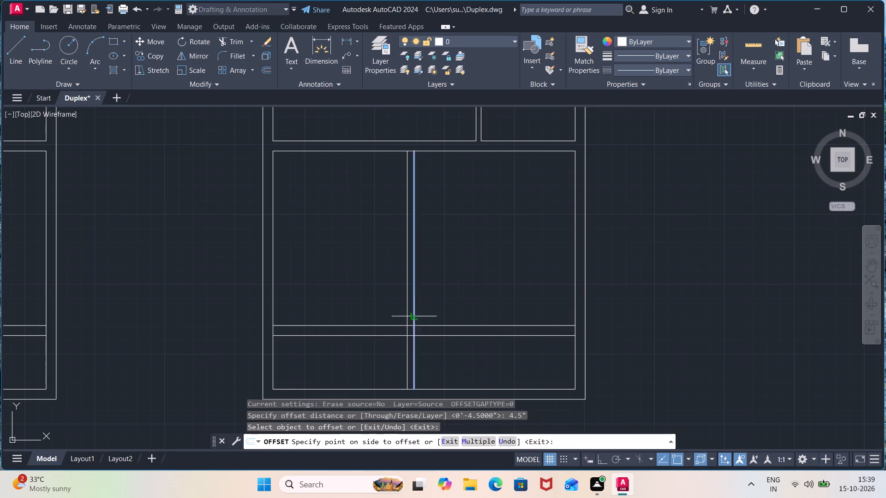
pyautogui.click(436, 311)
pyautogui.scroll(-2, 434, 313)
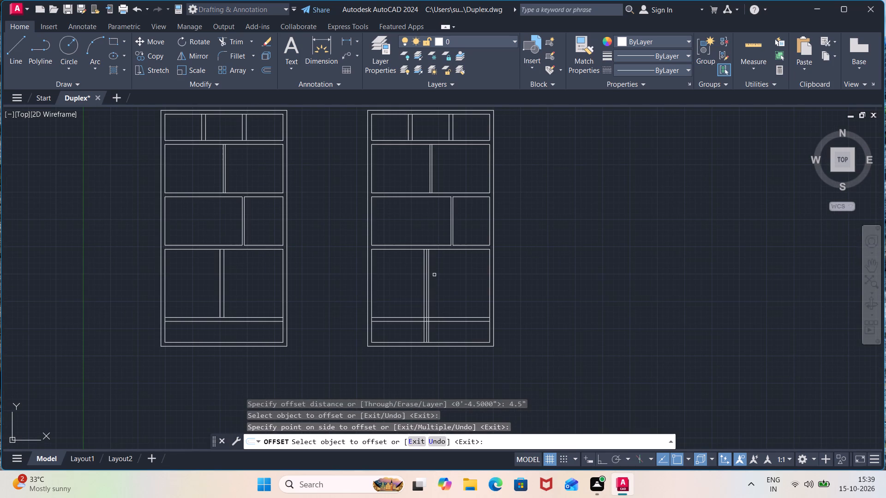
pyautogui.scroll(3, 426, 281)
pyautogui.click(421, 286)
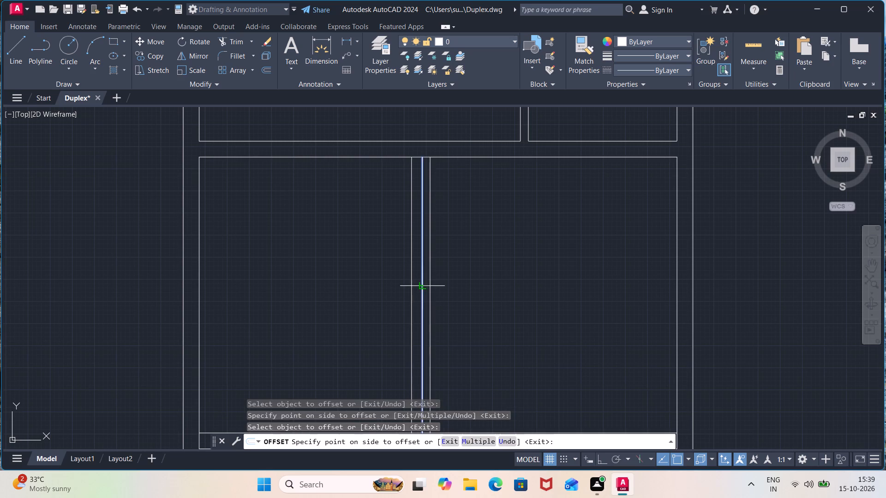
pyautogui.click(405, 292)
pyautogui.press('Escape')
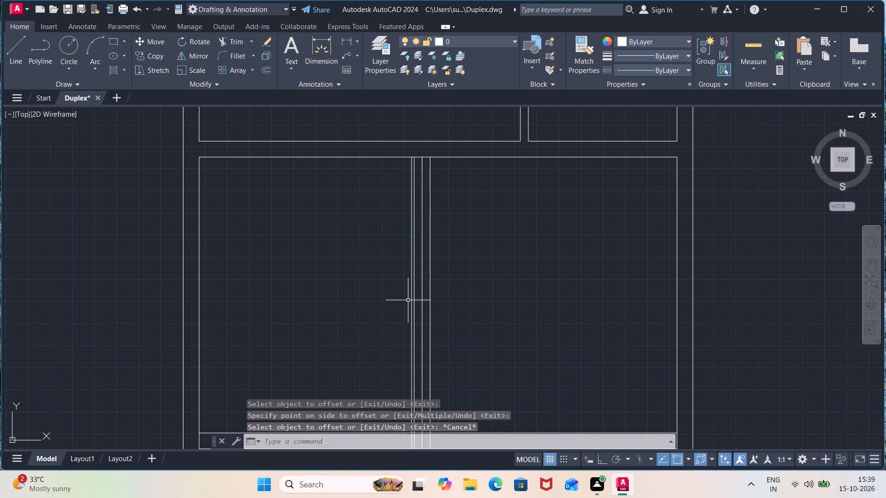
# Delete the 10' and 12' guide lines in the right outline's fourth room, keeping the two 4.5" offset lines.
pyautogui.click(412, 298)
pyautogui.press('Delete')
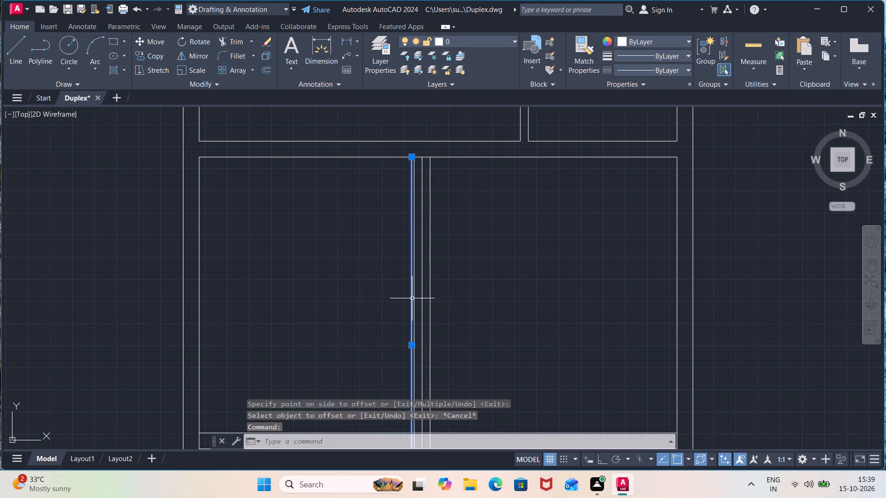
pyautogui.click(422, 298)
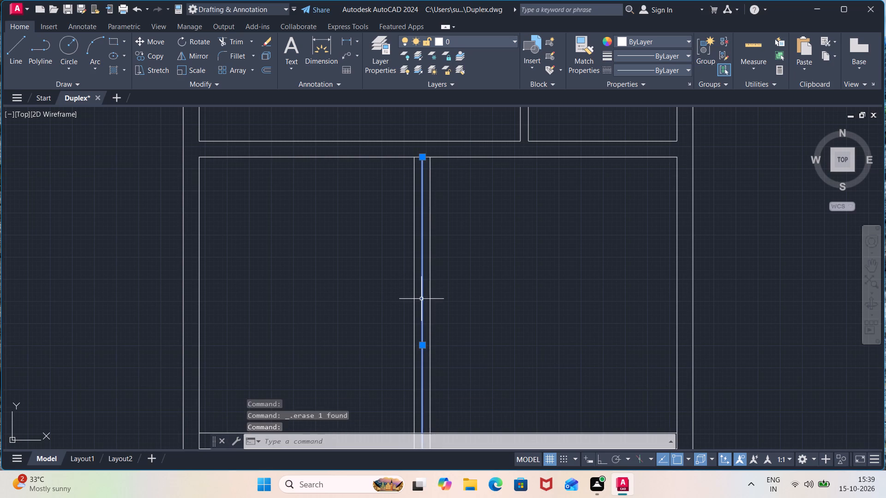
pyautogui.press('Delete')
# Trim the right outline's divider wall lines through and below the horizontal wall, and that wall's upper line between them.
pyautogui.scroll(-2, 421, 300)
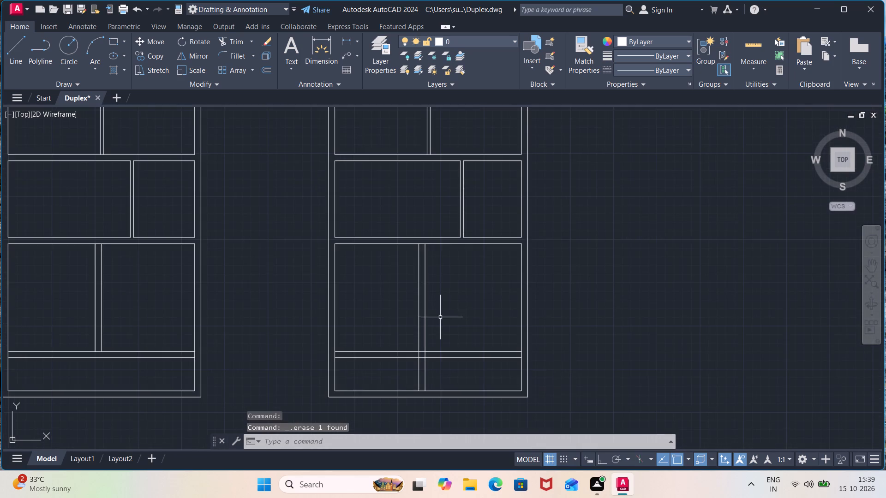
pyautogui.moveTo(440, 317); pyautogui.dragTo(438, 258, button='middle')
pyautogui.write('tr')
pyautogui.press('Return')
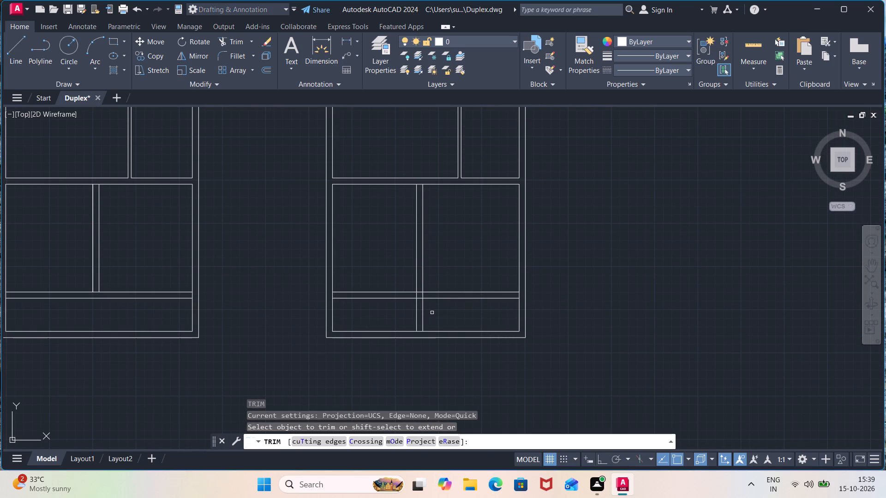
pyautogui.click(432, 311)
pyautogui.click(406, 315)
pyautogui.scroll(1, 430, 288)
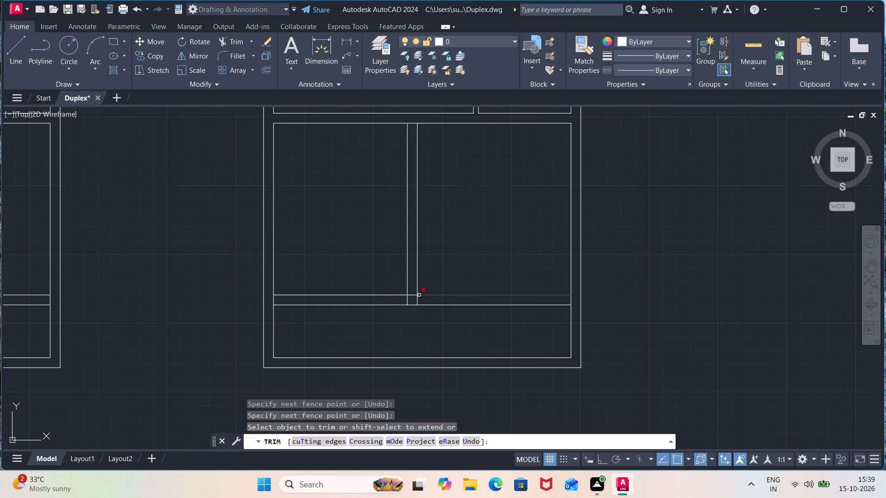
pyautogui.click(425, 300)
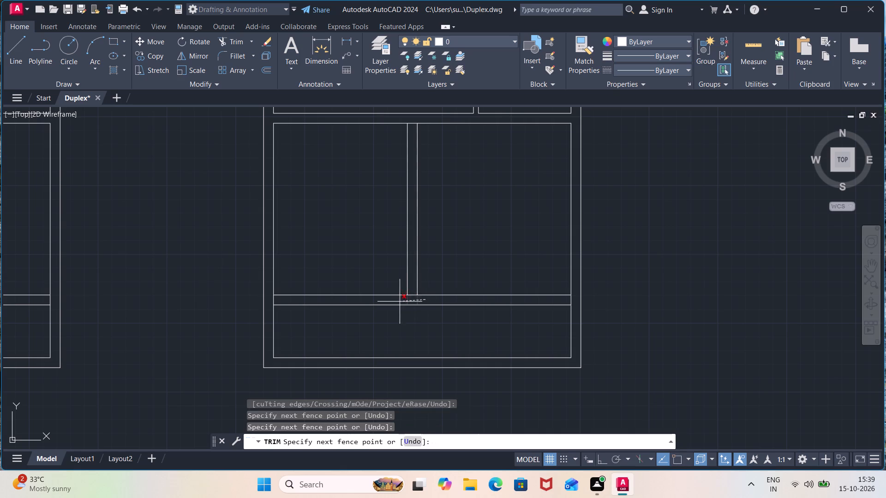
pyautogui.click(400, 302)
pyautogui.click(413, 297)
pyautogui.click(413, 291)
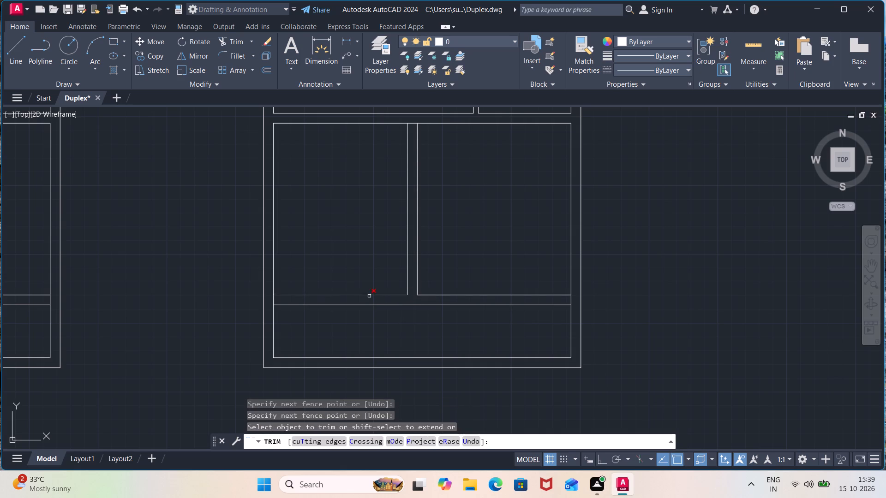
# Trim the left outline's fourth-room top and bottom lines between the two divider wall lines to open both junctions.
pyautogui.scroll(-2, 227, 310)
pyautogui.moveTo(217, 310); pyautogui.dragTo(320, 311, button='middle')
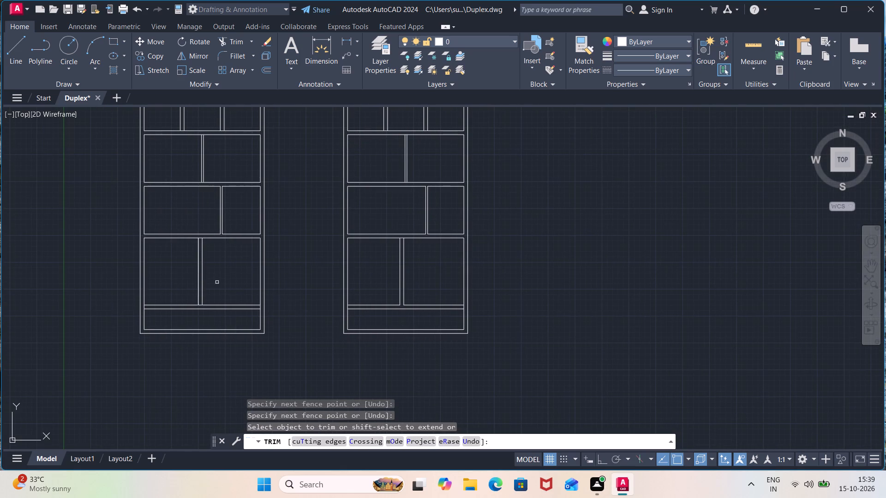
pyautogui.scroll(3, 210, 234)
pyautogui.click(172, 252)
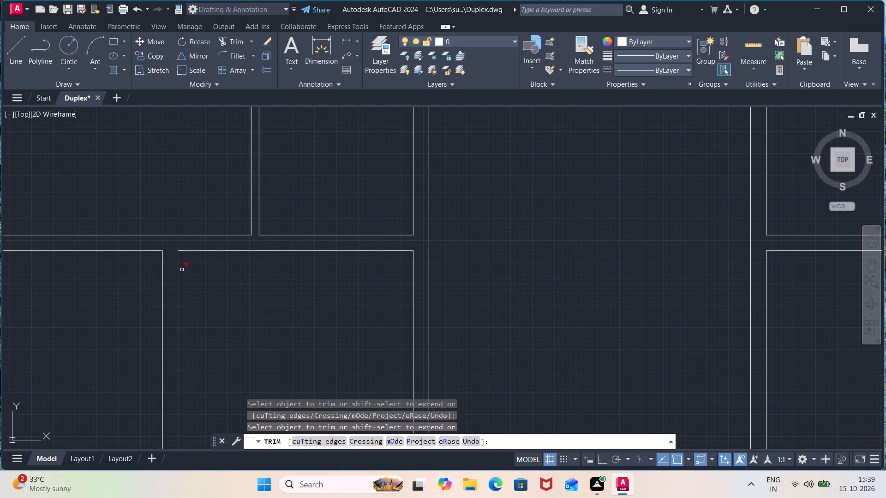
pyautogui.scroll(-2, 226, 302)
pyautogui.moveTo(240, 329); pyautogui.dragTo(290, 246, button='middle')
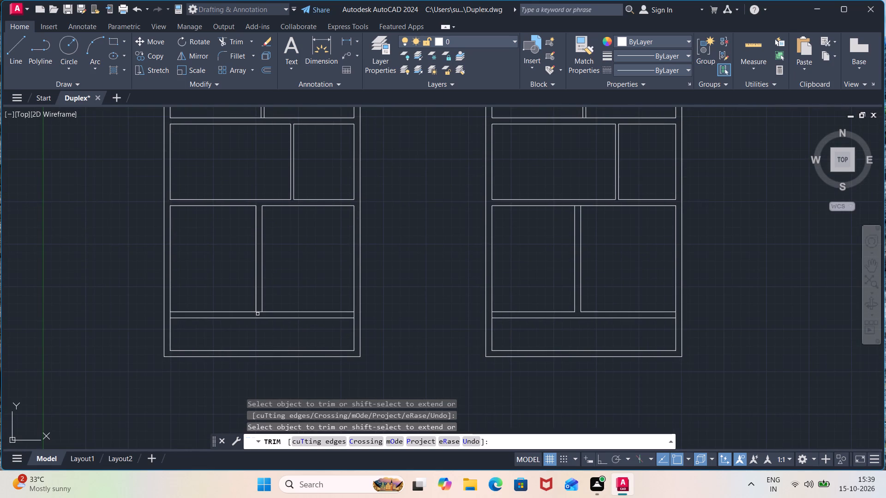
pyautogui.scroll(2, 257, 314)
pyautogui.click(260, 312)
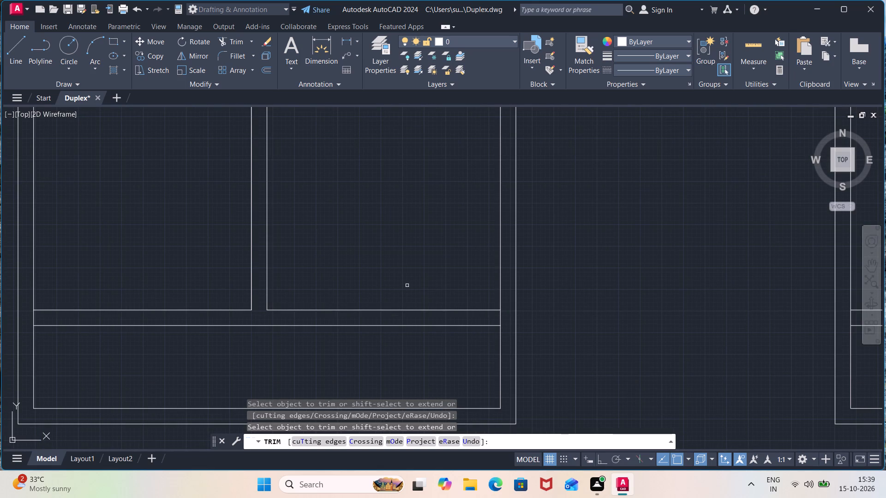
# Trim the right outline's fourth-room top line between the two divider wall lines to open the junction.
pyautogui.scroll(-2, 407, 285)
pyautogui.moveTo(401, 240); pyautogui.dragTo(401, 240, button='middle')
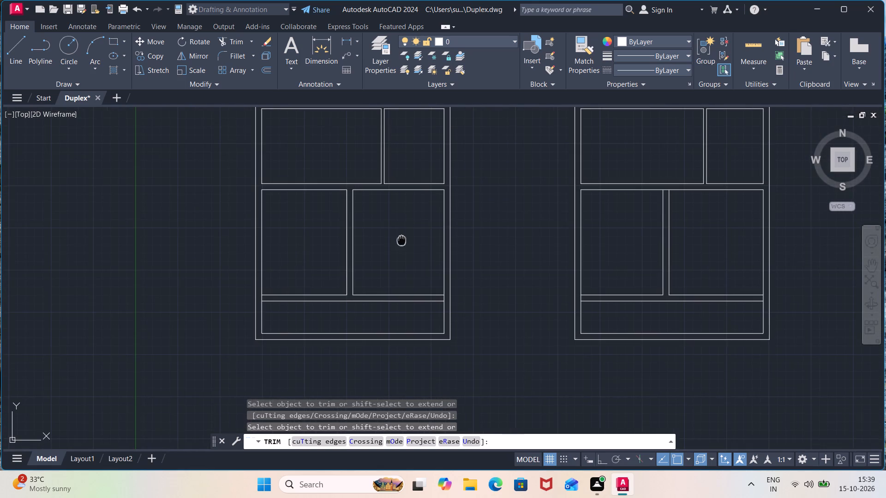
pyautogui.moveTo(401, 240); pyautogui.dragTo(379, 268, button='middle')
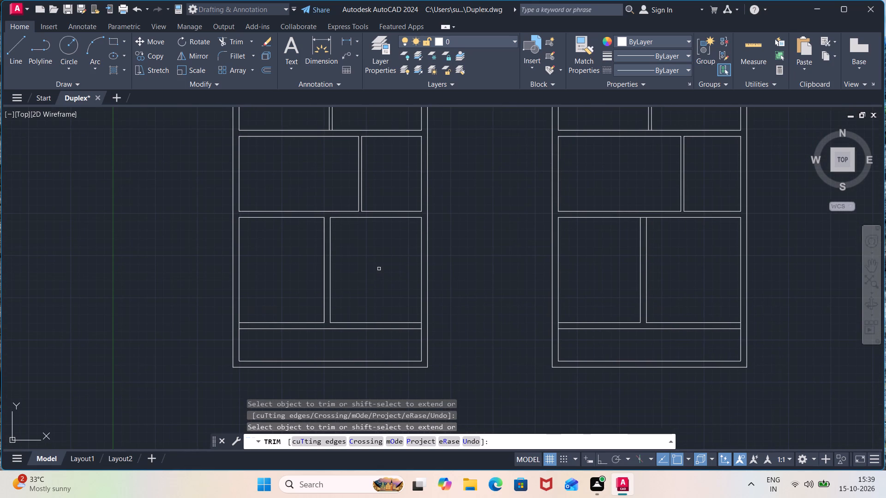
pyautogui.moveTo(680, 268); pyautogui.dragTo(654, 292, button='middle')
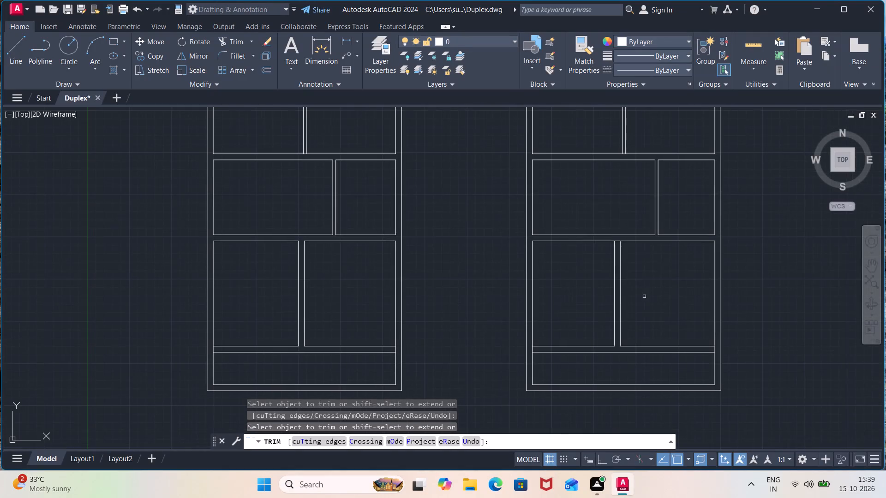
pyautogui.click(618, 241)
pyautogui.press('Escape')
# Offset the bottom line of the room left of the right outline's fourth-row divider wall 3' upward.
pyautogui.press('o')
pyautogui.press('Return')
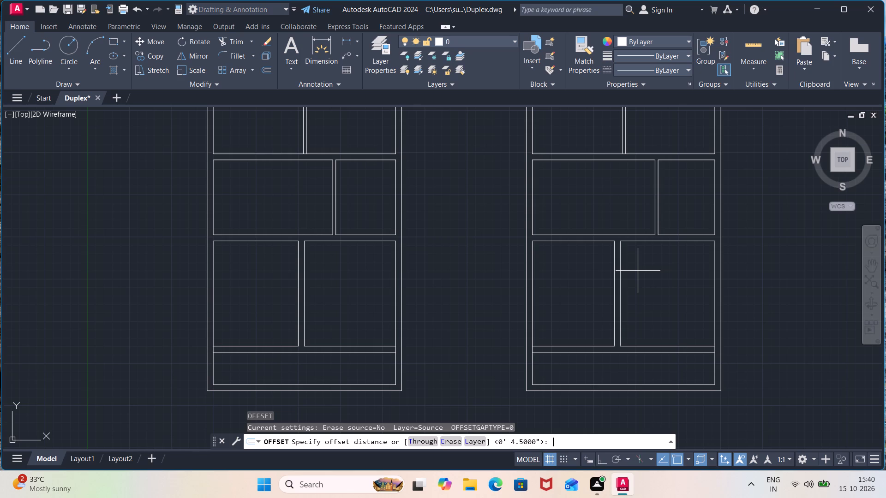
pyautogui.write("3'")
pyautogui.press('Return')
pyautogui.click(584, 345)
pyautogui.click(591, 323)
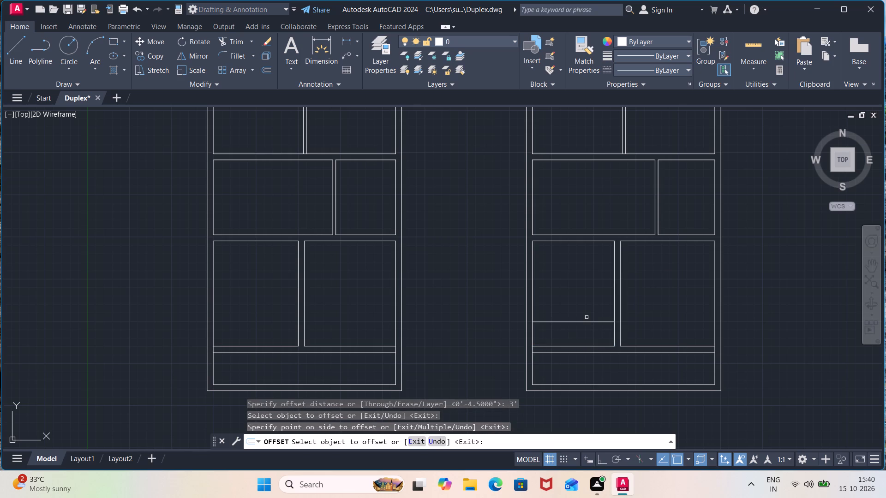
pyautogui.press('space')
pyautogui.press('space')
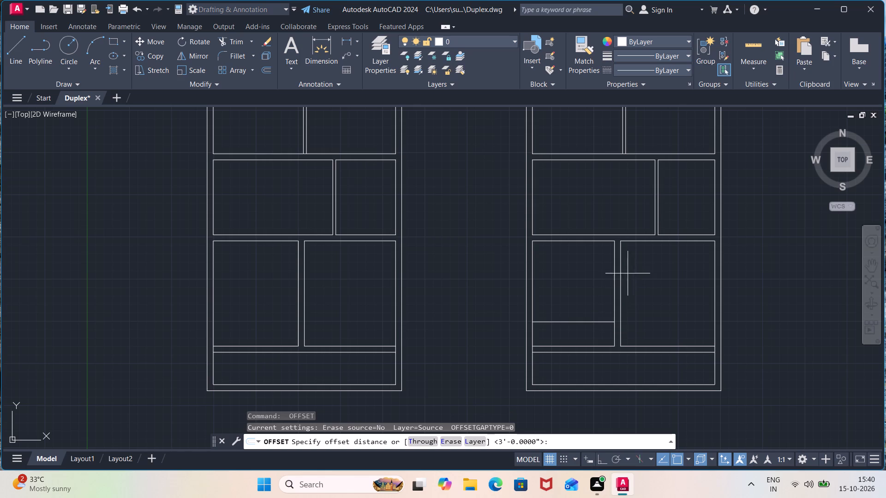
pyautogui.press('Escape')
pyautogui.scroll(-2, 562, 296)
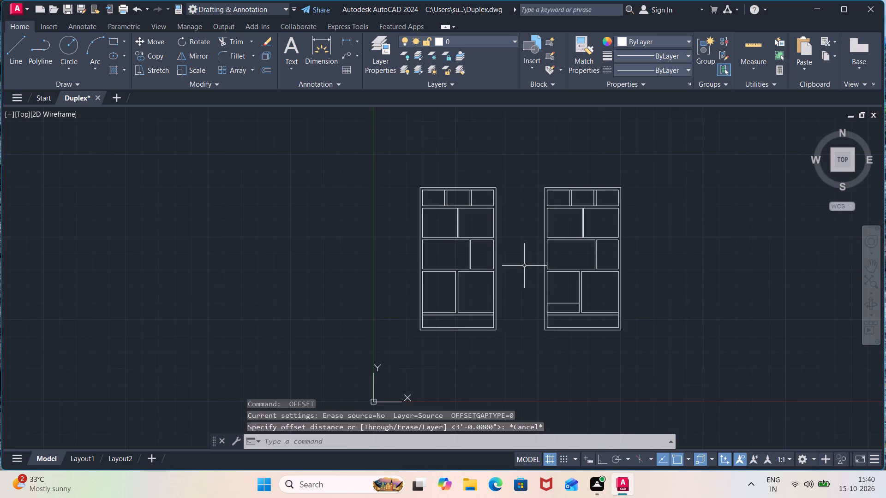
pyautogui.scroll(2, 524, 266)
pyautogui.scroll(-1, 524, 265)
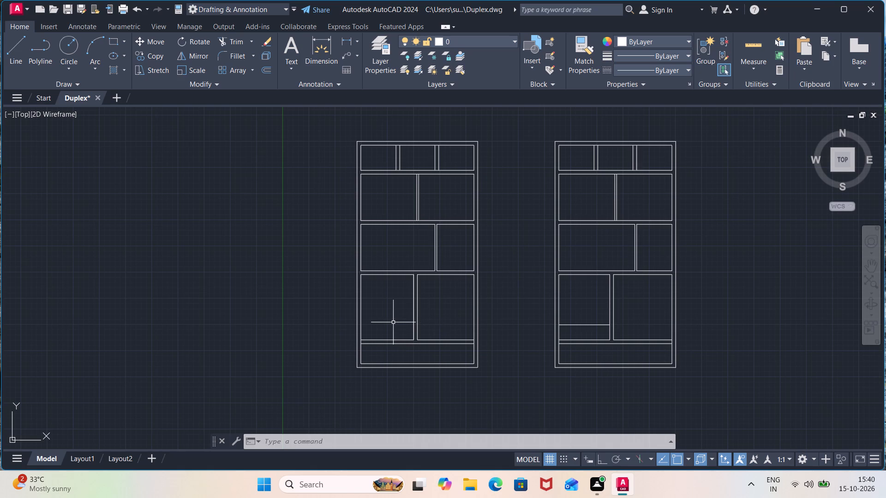
# Stretch the left line of the left outline's fourth-row divider wall down to the lower line of the horizontal wall.
pyautogui.scroll(1, 414, 324)
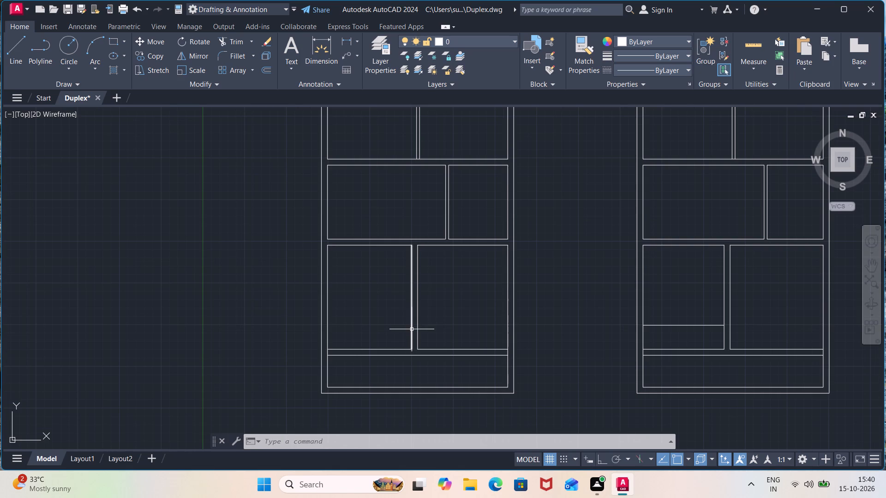
pyautogui.click(410, 330)
pyautogui.click(415, 331)
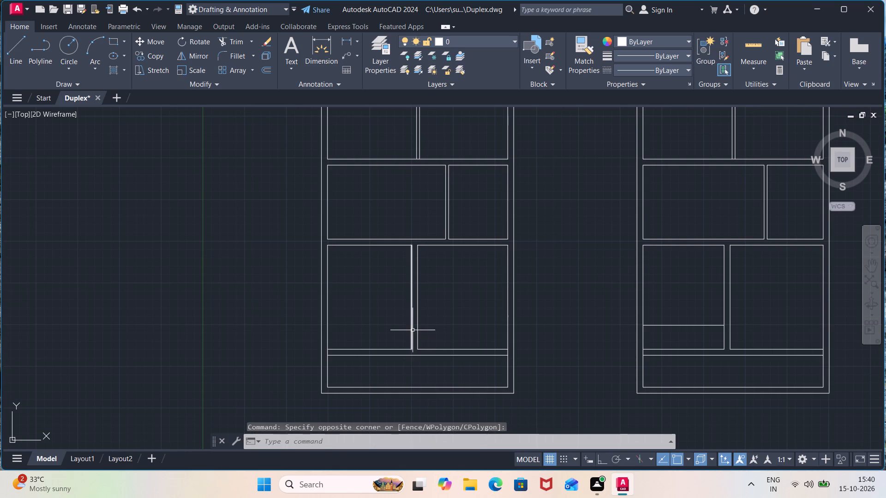
pyautogui.click(412, 331)
pyautogui.click(411, 347)
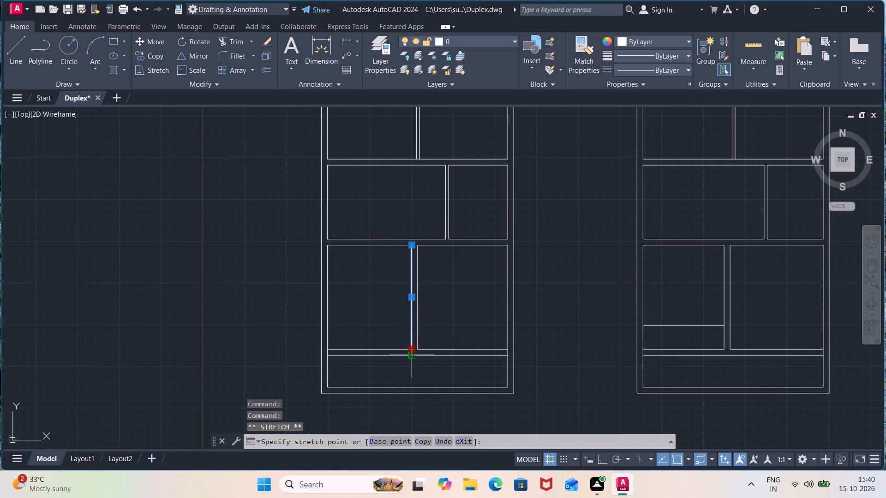
pyautogui.click(409, 354)
pyautogui.press('Escape')
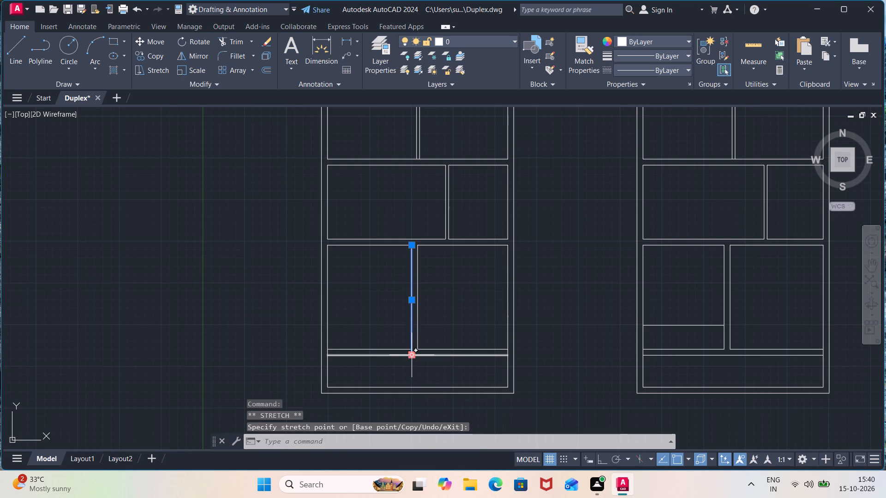
pyautogui.press('Escape')
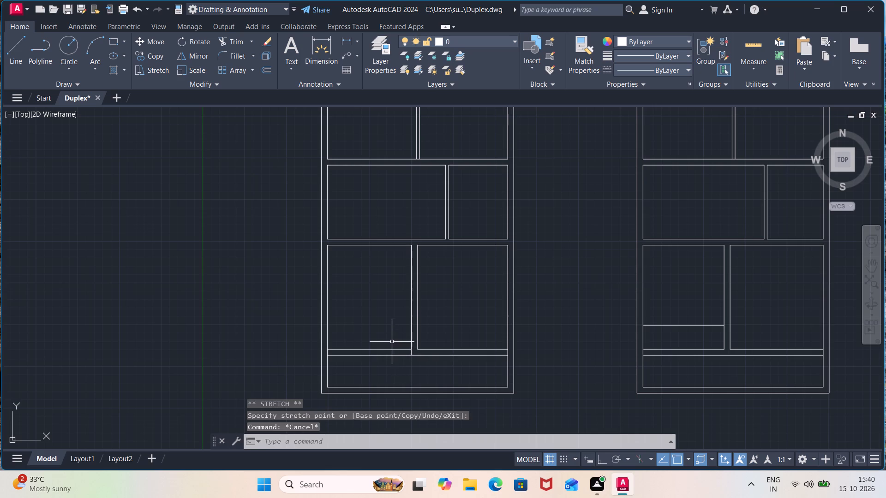
# Erase the bottom line of the room left of the fourth-row divider wall in both outlines.
pyautogui.click(390, 350)
pyautogui.press('Delete')
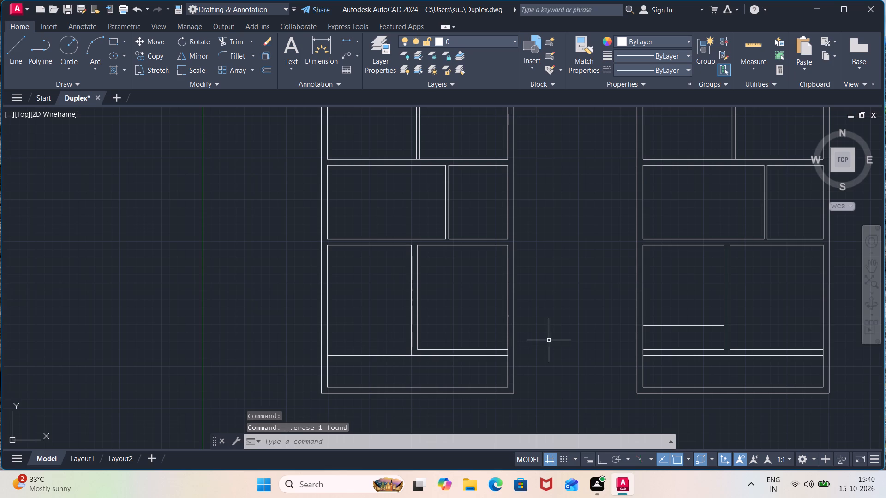
pyautogui.click(684, 348)
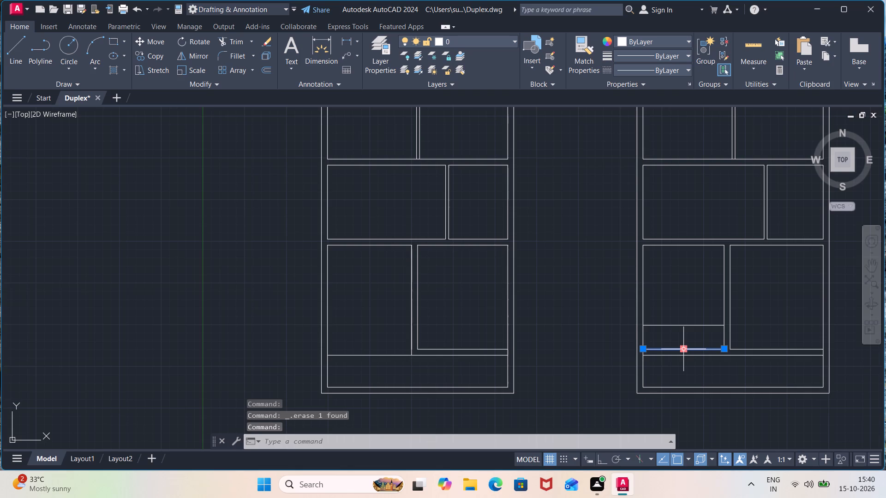
pyautogui.press('Delete')
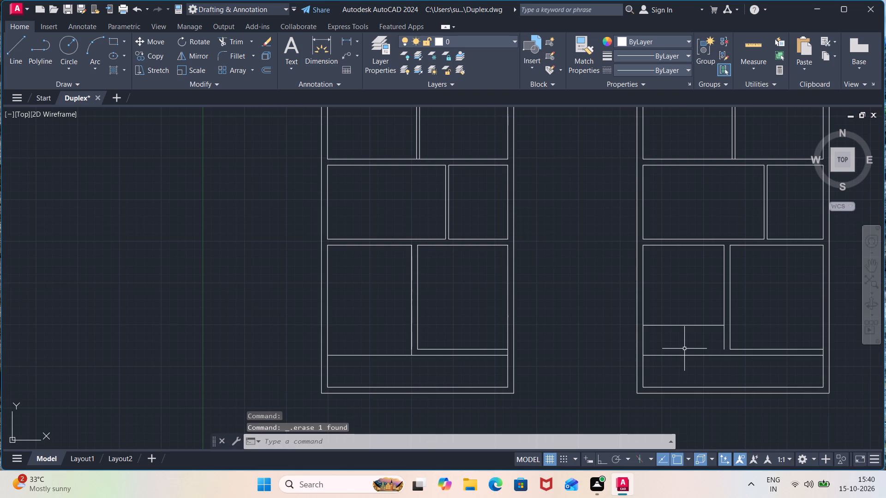
# Offset the lower line of the right outline's horizontal wall below the fourth row 3" upward.
pyautogui.press('o')
pyautogui.press('Return')
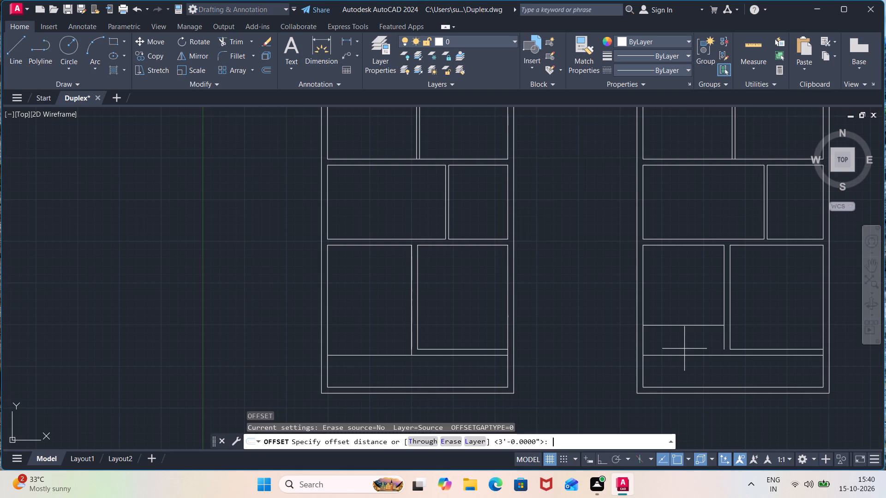
pyautogui.press('3')
pyautogui.hotkey('shift', '"')
pyautogui.press('Return')
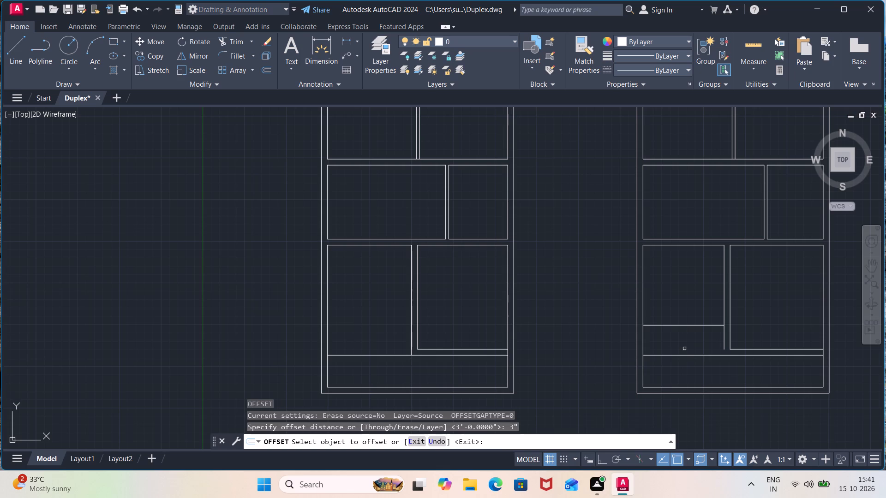
pyautogui.click(697, 354)
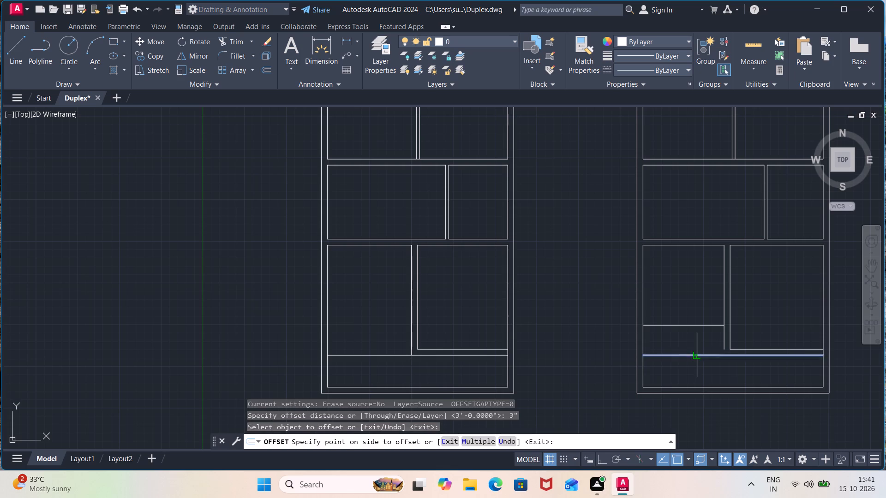
pyautogui.click(696, 341)
pyautogui.press('Escape')
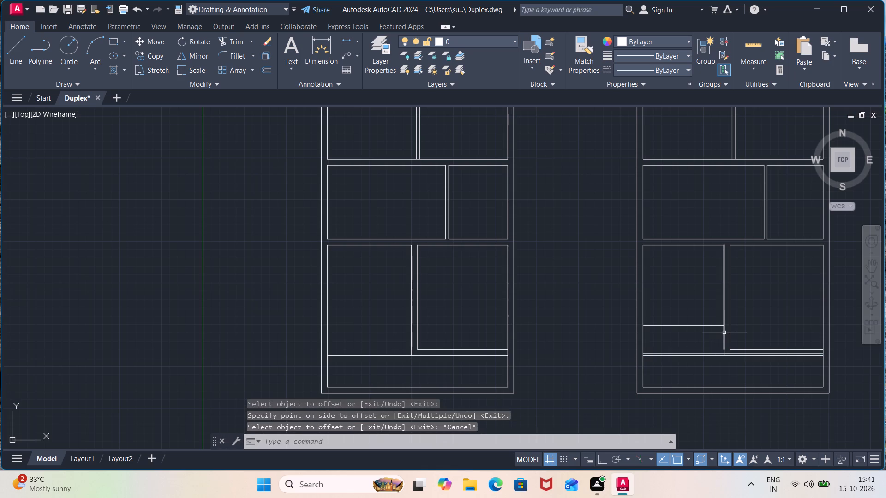
# Stretch the left line of the right outline's fourth-row divider wall down to the horizontal wall's lower line.
pyautogui.click(724, 332)
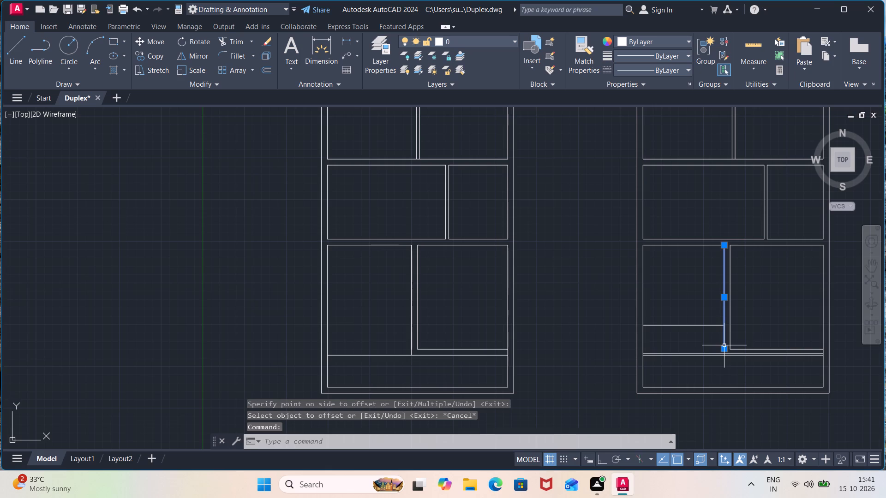
pyautogui.click(724, 348)
pyautogui.scroll(1, 724, 359)
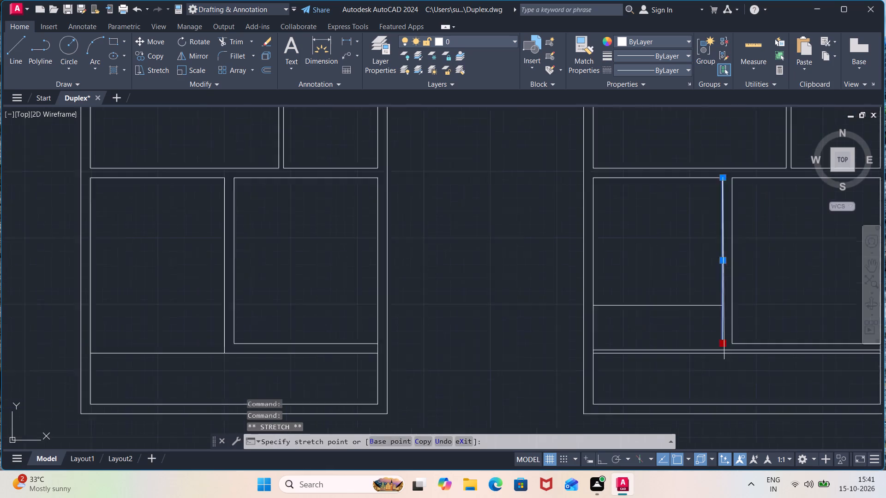
pyautogui.scroll(2, 724, 359)
pyautogui.click(714, 345)
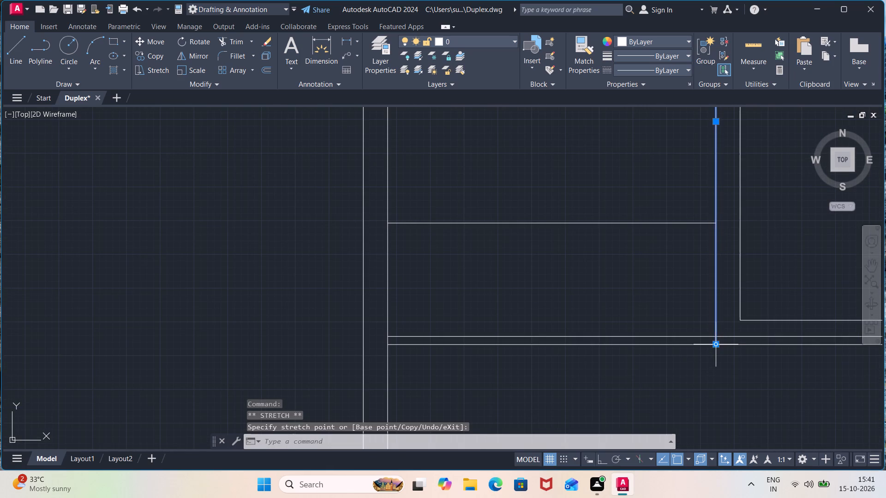
pyautogui.press('Escape')
# Trim the right outline's 3" offset line to the right of the divider wall's left line, using that line as cutting edge.
pyautogui.press('t')
pyautogui.press('r')
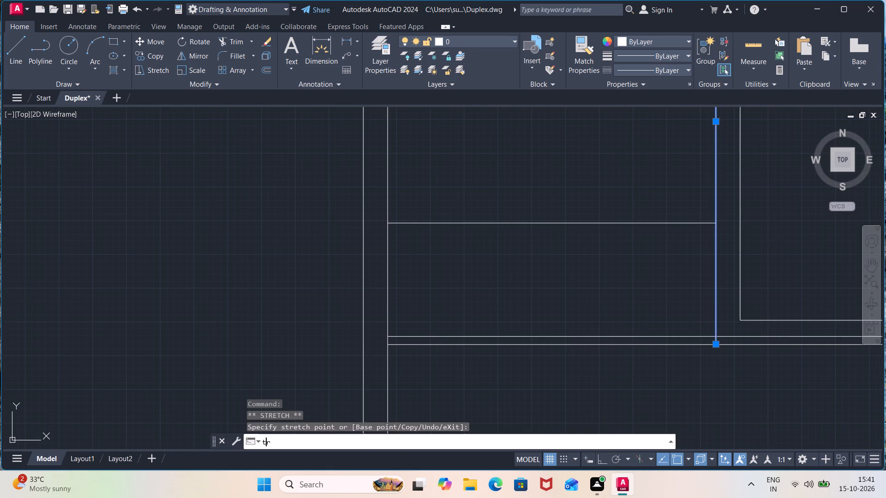
pyautogui.press('Return')
pyautogui.scroll(-2, 762, 334)
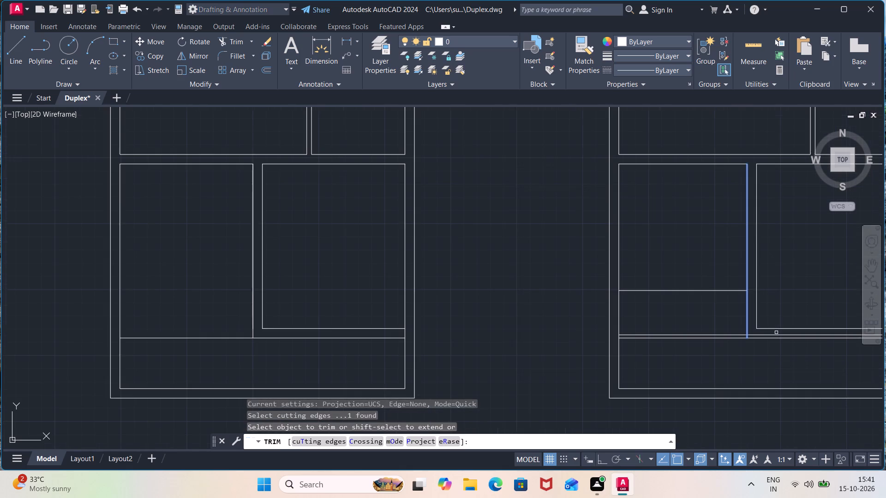
pyautogui.click(785, 334)
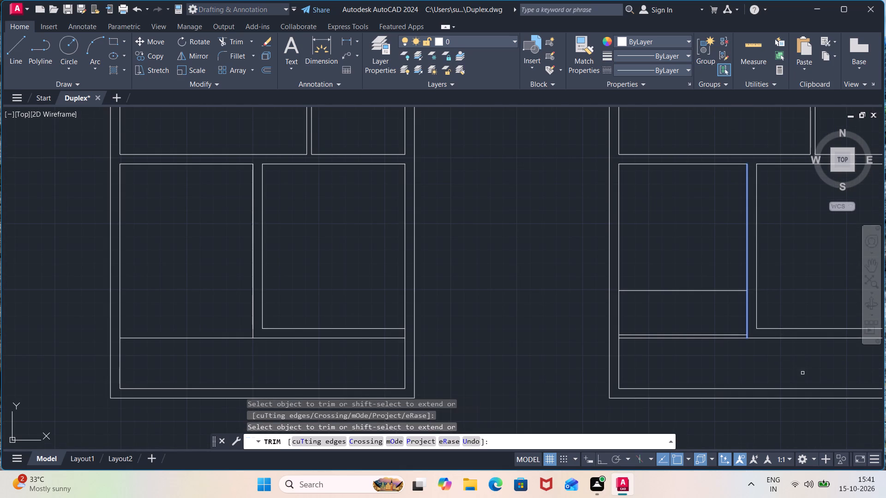
# Trim away the right outline's inner right wall line from the fourth-row room down through the bottom strip.
pyautogui.scroll(-1, 806, 382)
pyautogui.moveTo(810, 374); pyautogui.dragTo(731, 384, button='middle')
pyautogui.scroll(2, 781, 357)
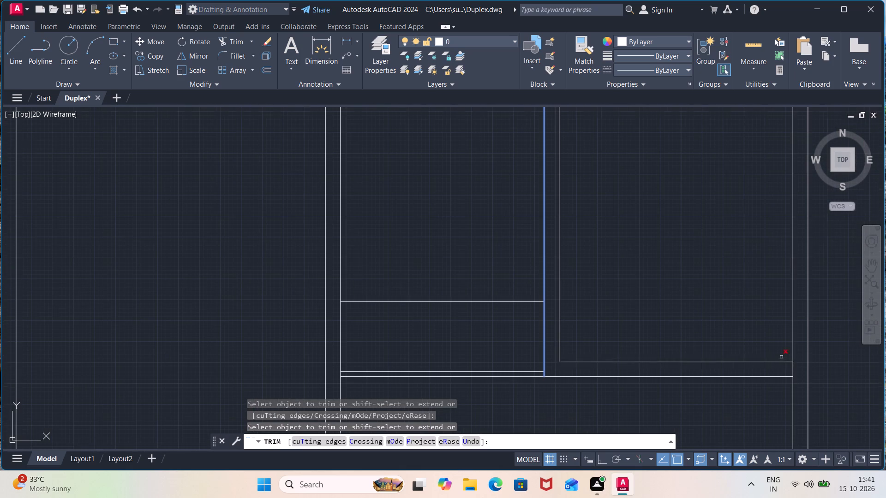
pyautogui.click(793, 370)
pyautogui.scroll(-1, 699, 413)
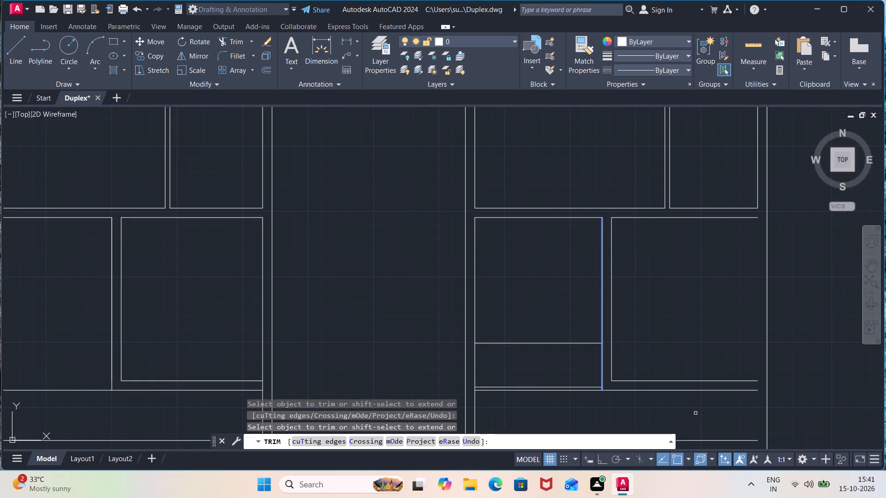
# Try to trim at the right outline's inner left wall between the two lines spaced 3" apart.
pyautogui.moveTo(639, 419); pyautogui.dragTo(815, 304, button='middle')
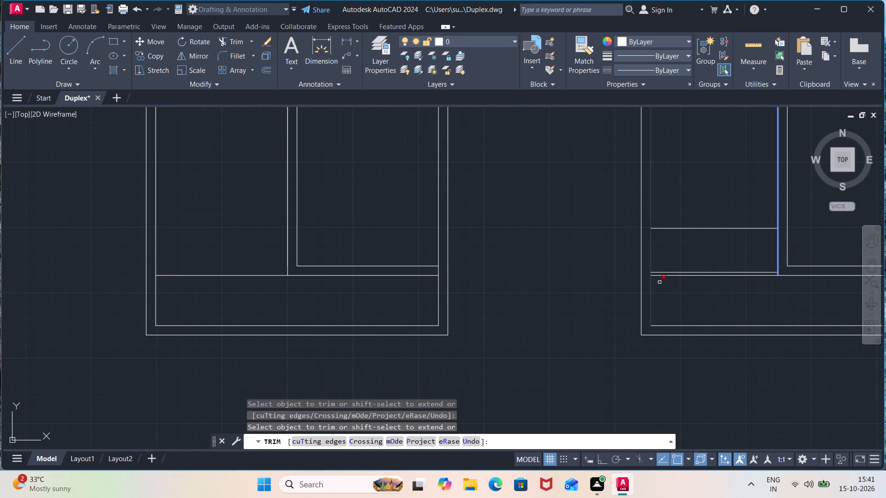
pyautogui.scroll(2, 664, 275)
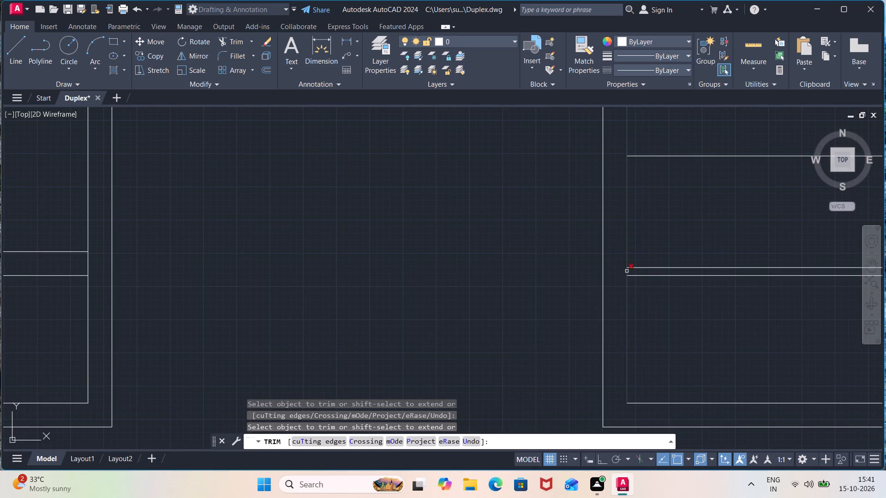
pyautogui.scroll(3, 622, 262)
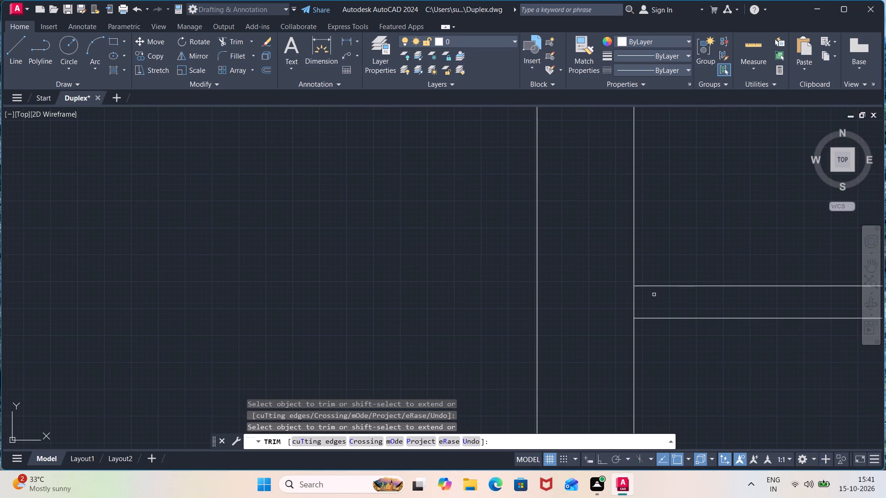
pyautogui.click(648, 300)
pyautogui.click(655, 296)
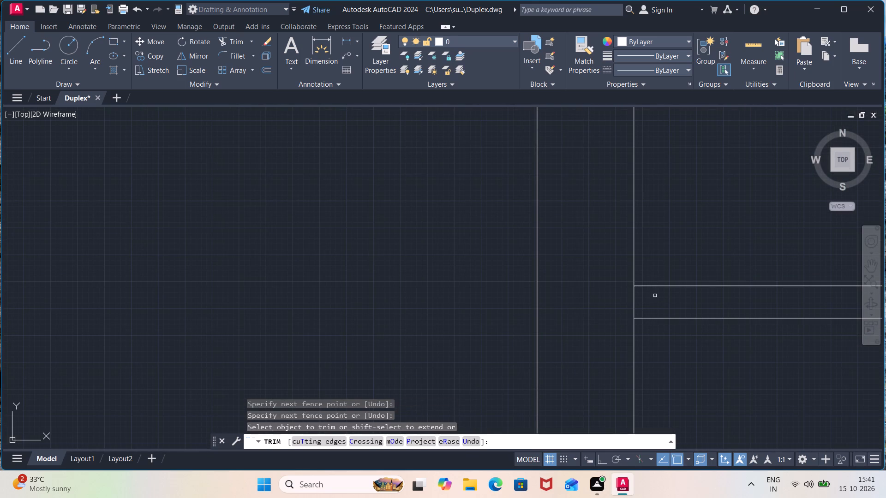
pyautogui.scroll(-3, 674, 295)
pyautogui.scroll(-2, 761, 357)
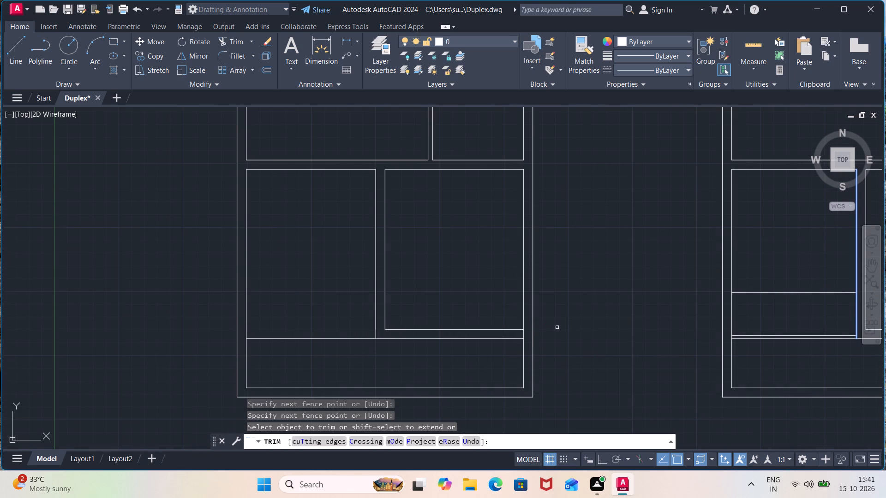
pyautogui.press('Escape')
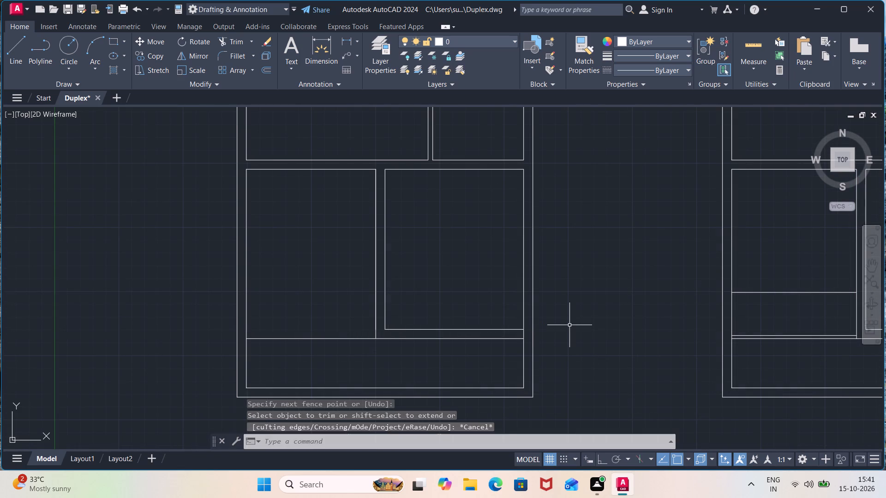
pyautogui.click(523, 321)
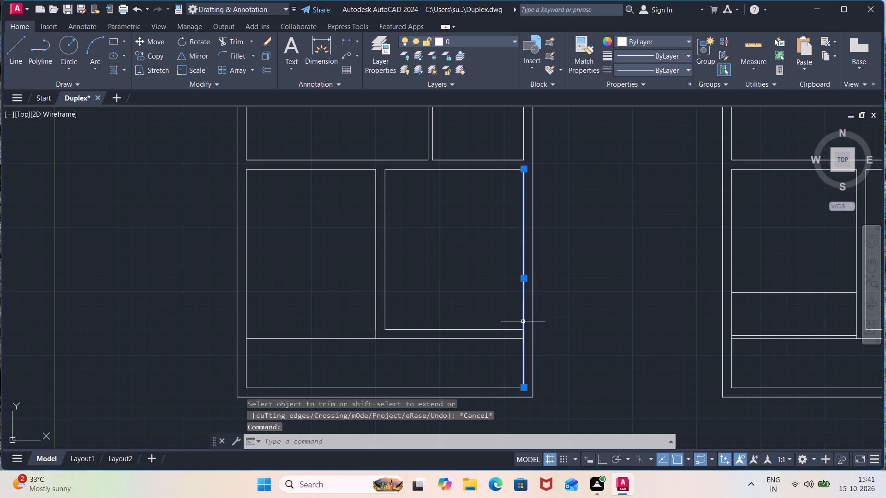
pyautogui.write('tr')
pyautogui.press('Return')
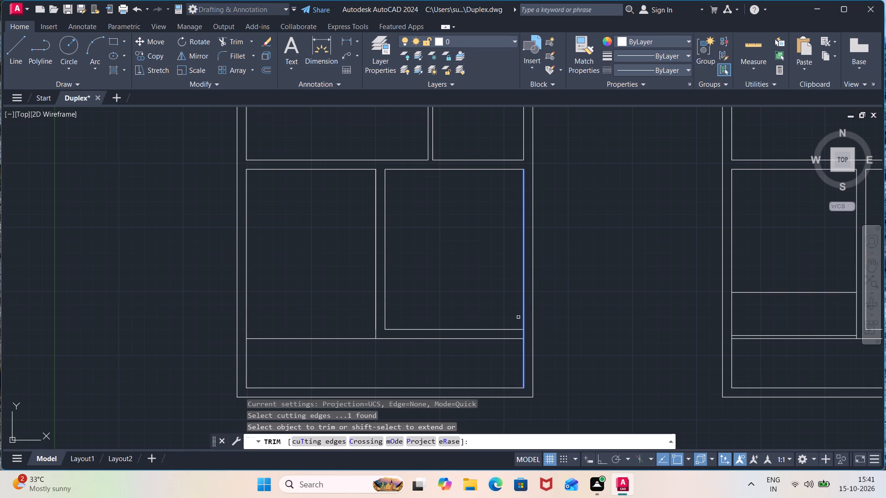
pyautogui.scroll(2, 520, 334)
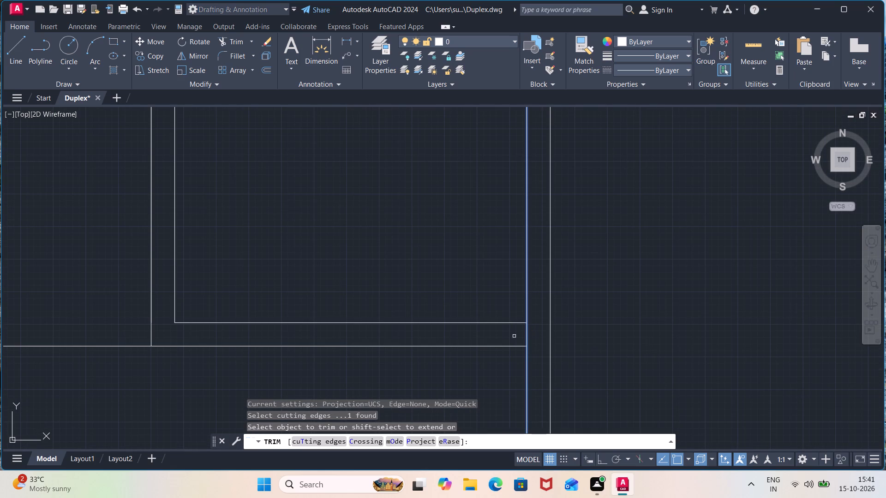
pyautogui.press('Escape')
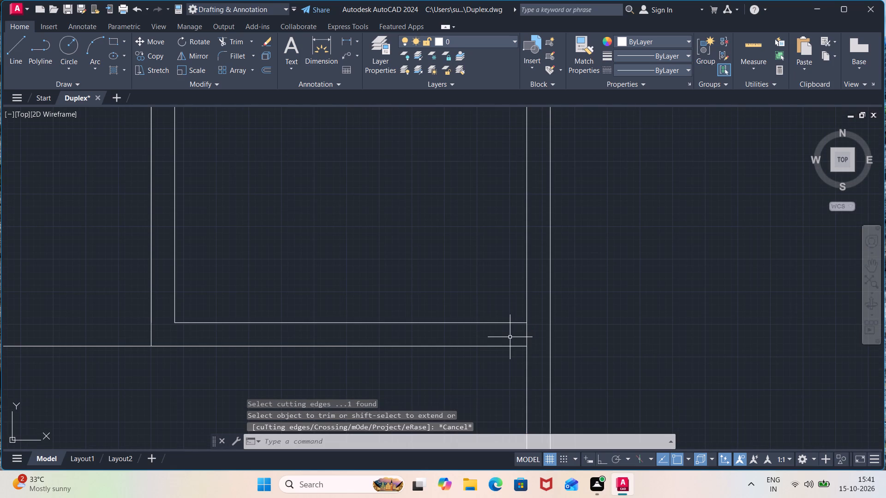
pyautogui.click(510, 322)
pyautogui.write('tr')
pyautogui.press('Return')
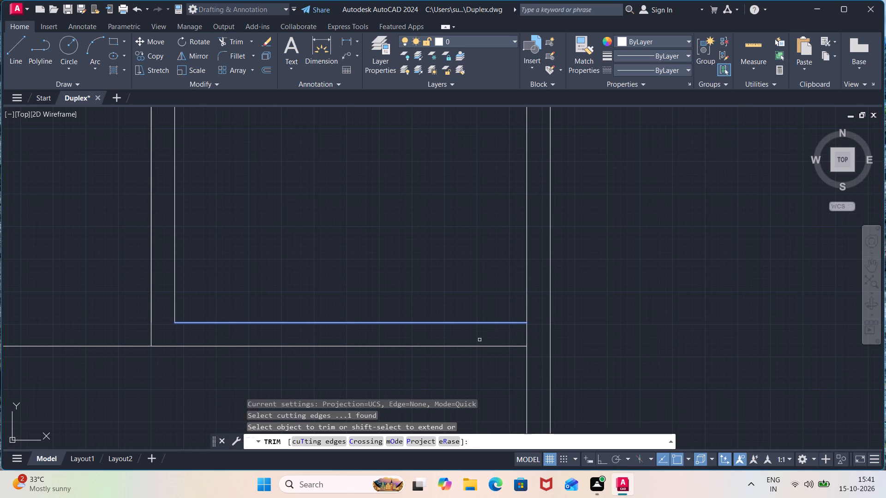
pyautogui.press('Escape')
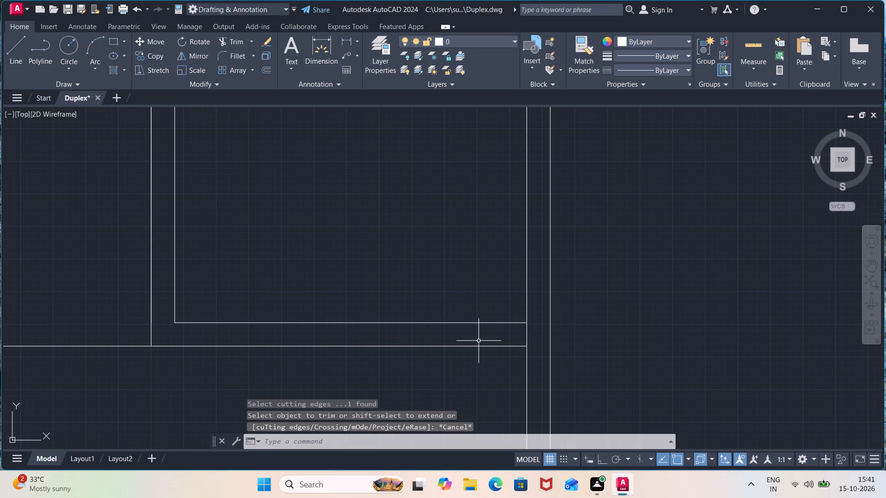
# Trim the left outline's inner right wall line between the fourth-row room and the bottom strip, using both horizontal wall lines as cutting edges.
pyautogui.click(479, 344)
pyautogui.click(485, 317)
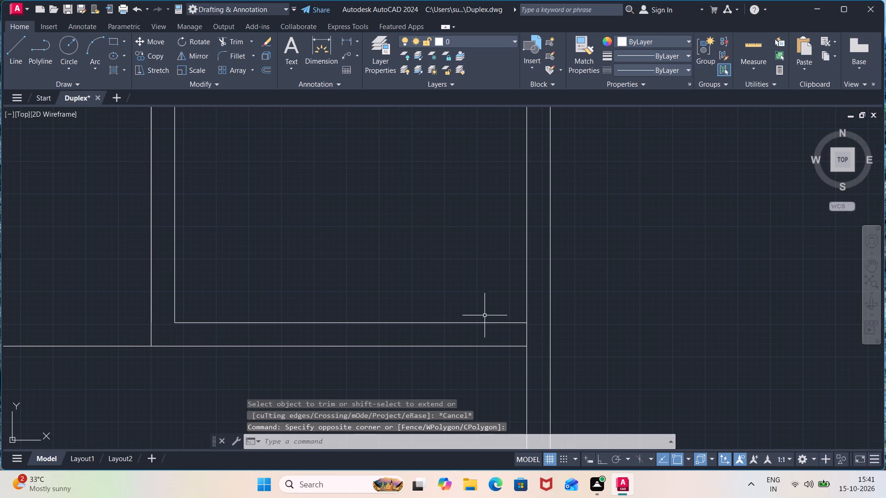
pyautogui.click(490, 312)
pyautogui.click(447, 352)
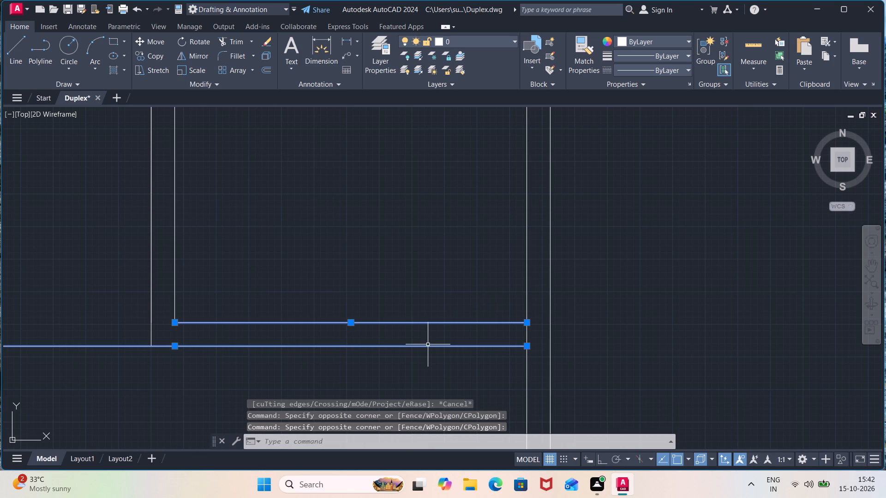
pyautogui.write('tr')
pyautogui.press('Return')
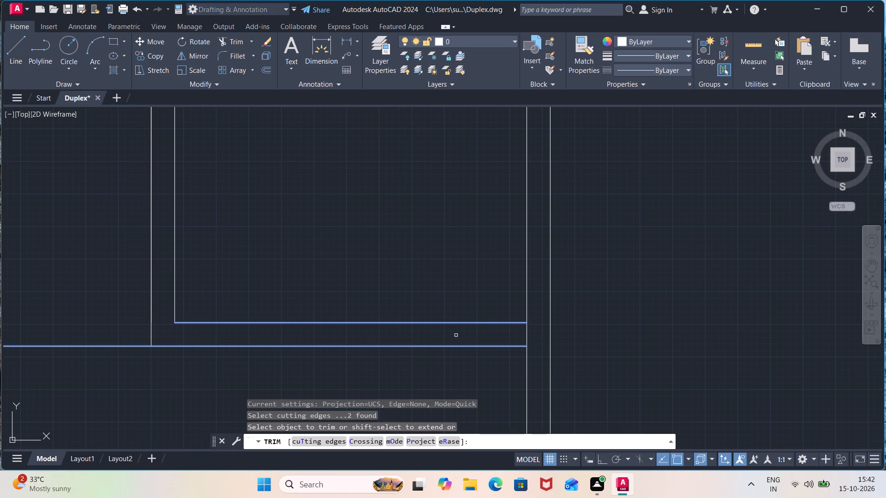
pyautogui.click(527, 333)
pyautogui.scroll(-3, 665, 291)
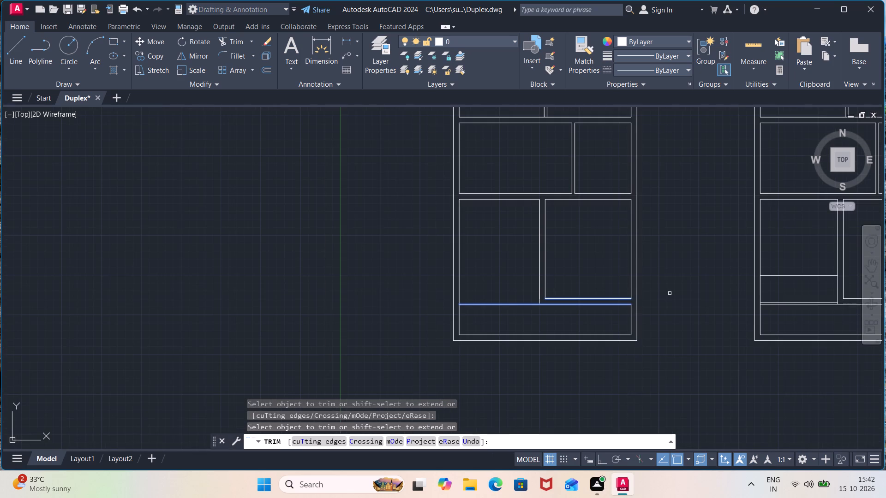
pyautogui.moveTo(670, 293); pyautogui.dragTo(618, 316, button='middle')
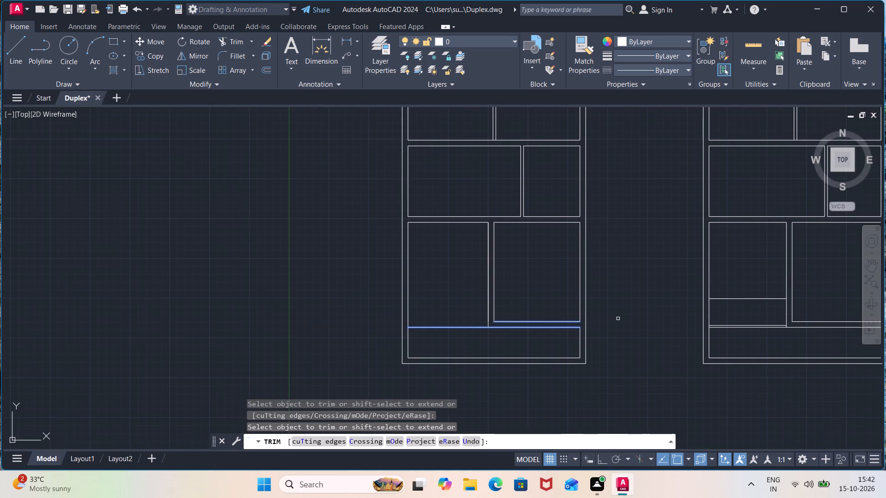
pyautogui.press('Escape')
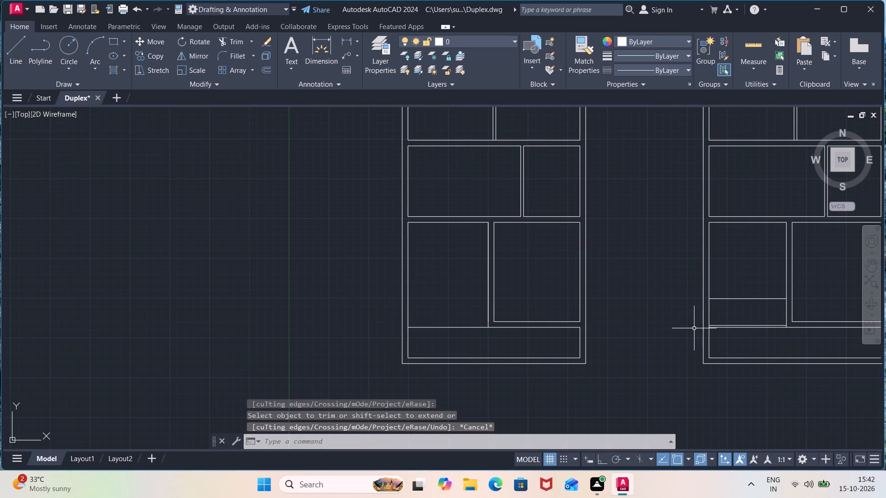
# Trim the right outline's inner left wall line and the divider's left line between the two horizontal lines spaced 3" apart.
pyautogui.scroll(4, 710, 327)
pyautogui.write('tr')
pyautogui.press('Return')
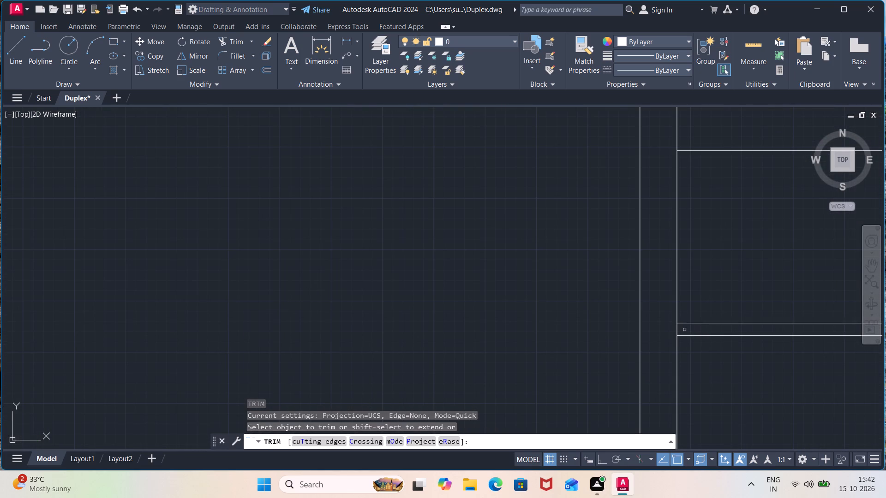
pyautogui.click(677, 331)
pyautogui.scroll(-2, 782, 395)
pyautogui.moveTo(782, 395); pyautogui.dragTo(485, 359, button='middle')
pyautogui.scroll(2, 652, 331)
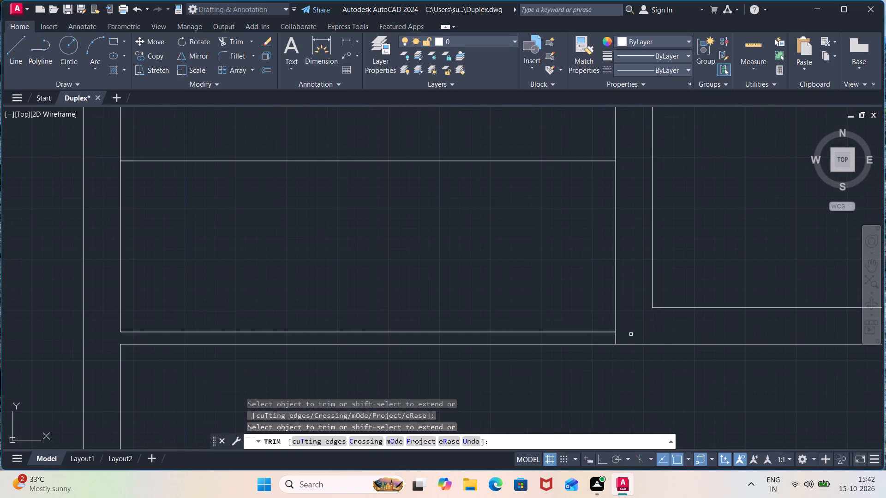
pyautogui.click(616, 339)
pyautogui.scroll(-3, 670, 425)
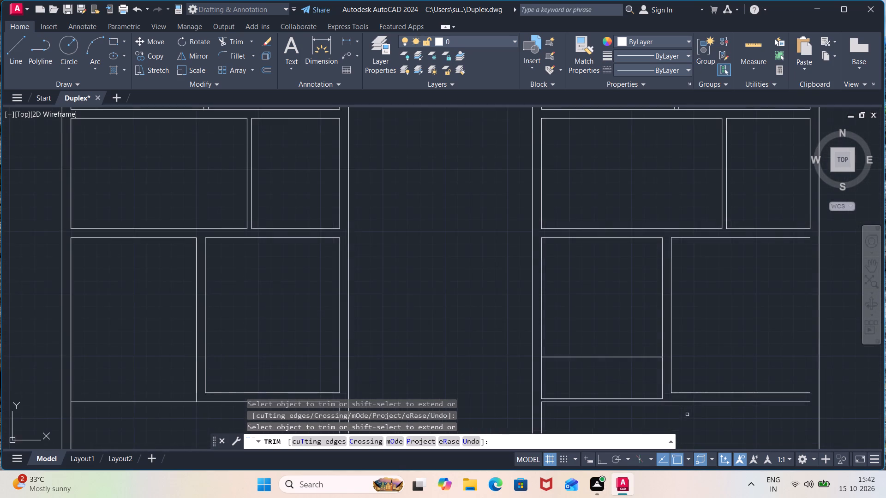
pyautogui.moveTo(687, 415); pyautogui.dragTo(456, 314, button='middle')
pyautogui.press('Escape')
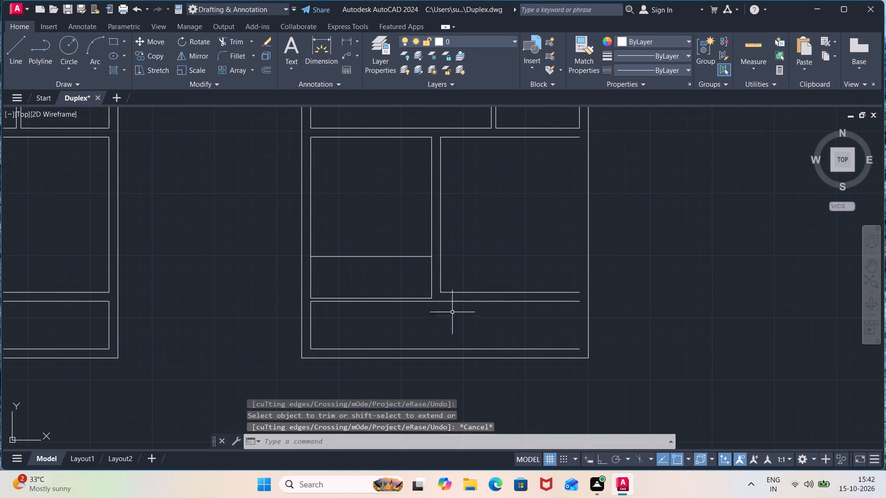
# Stretch the right outline's third-row inner right wall line down to the bottom strip's lower line.
pyautogui.moveTo(533, 196); pyautogui.dragTo(467, 259, button='middle')
pyautogui.click(513, 177)
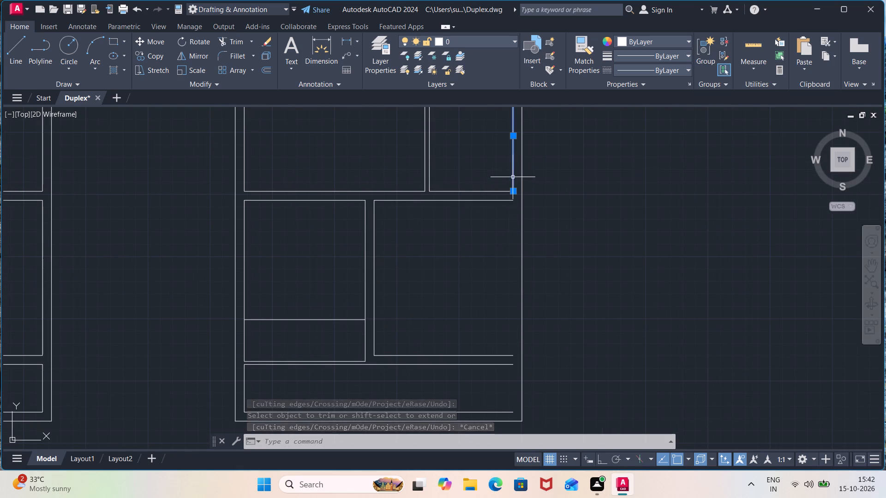
pyautogui.click(513, 191)
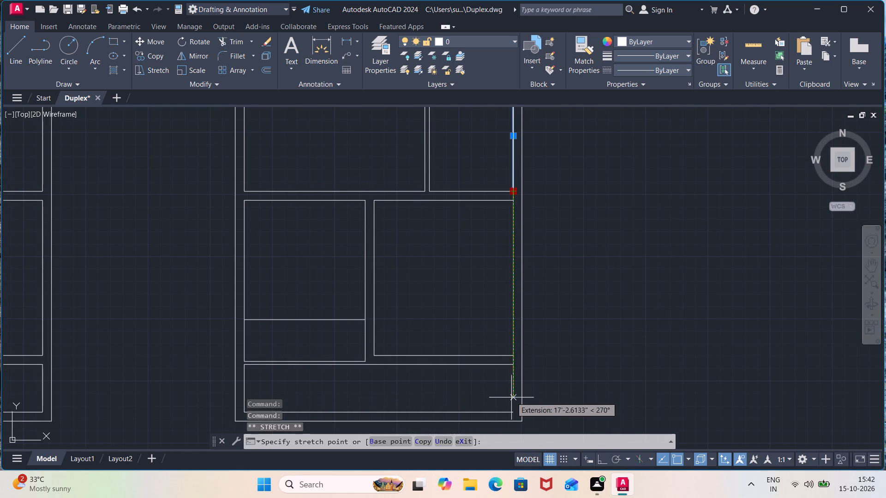
pyautogui.click(512, 410)
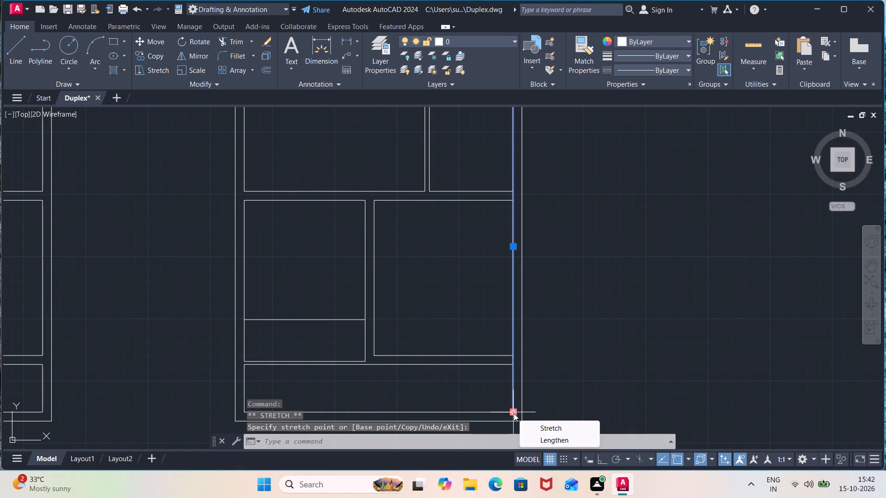
pyautogui.press('Escape')
pyautogui.press('Escape')
pyautogui.press('Escape')
pyautogui.press('Escape')
# Trim the right outline's inner right wall line across the horizontal walls above and below the fourth-row room.
pyautogui.write('tr')
pyautogui.press('Return')
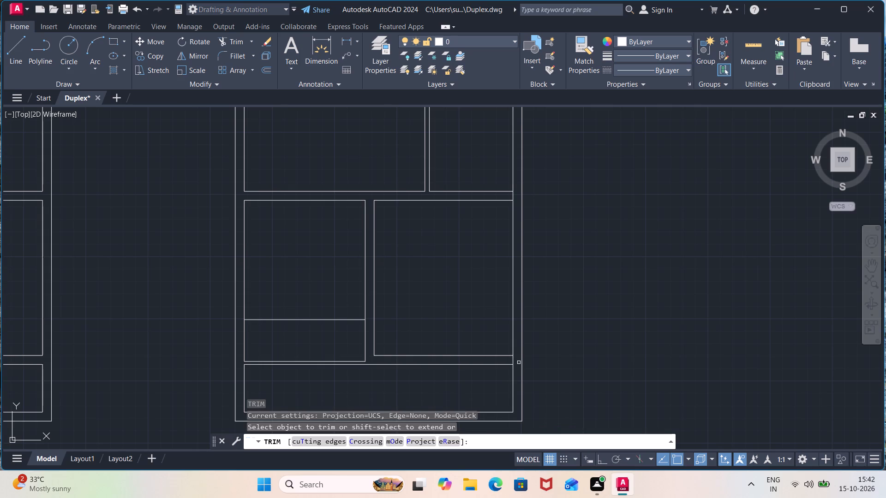
pyautogui.click(513, 360)
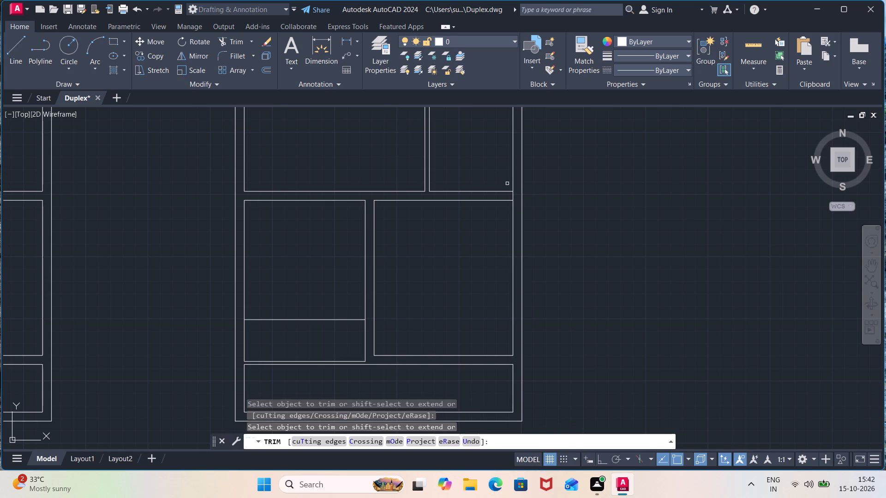
pyautogui.click(512, 196)
pyautogui.scroll(-1, 555, 191)
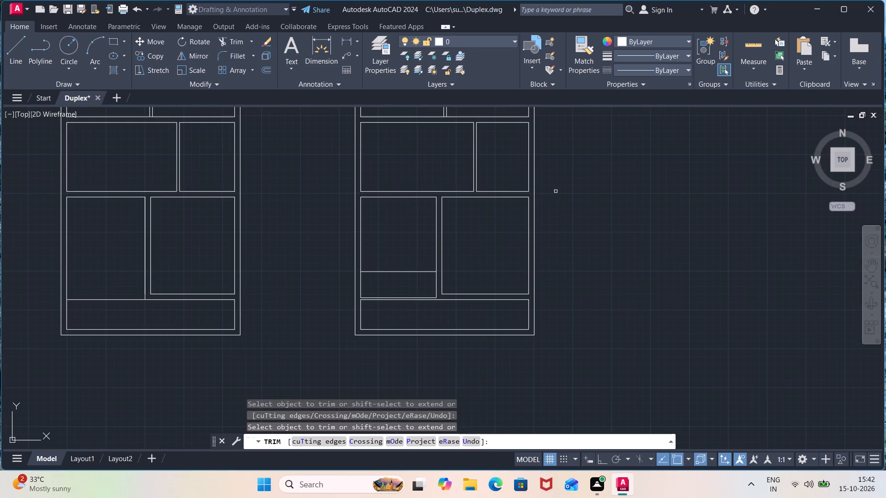
pyautogui.scroll(-1, 555, 193)
pyautogui.middleClick(555, 193)
pyautogui.scroll(-1, 555, 193)
pyautogui.moveTo(567, 230); pyautogui.dragTo(570, 231, button='middle')
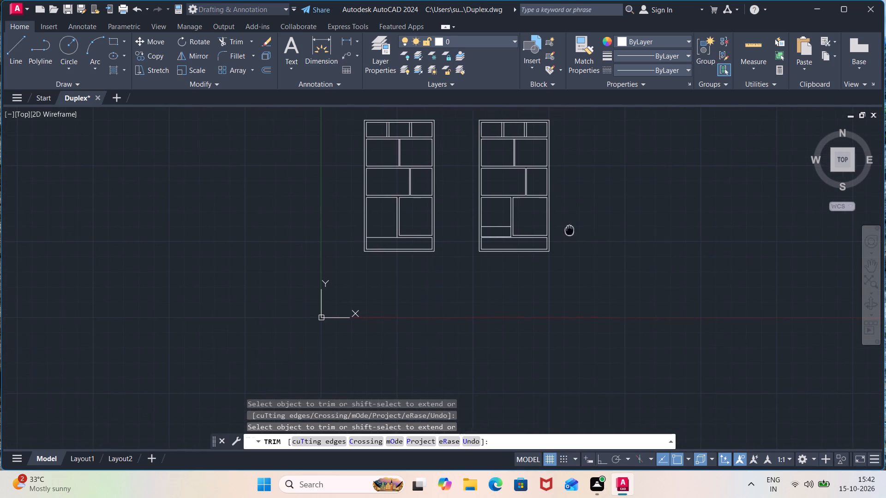
pyautogui.moveTo(570, 231); pyautogui.dragTo(598, 356, button='middle')
pyautogui.scroll(2, 559, 209)
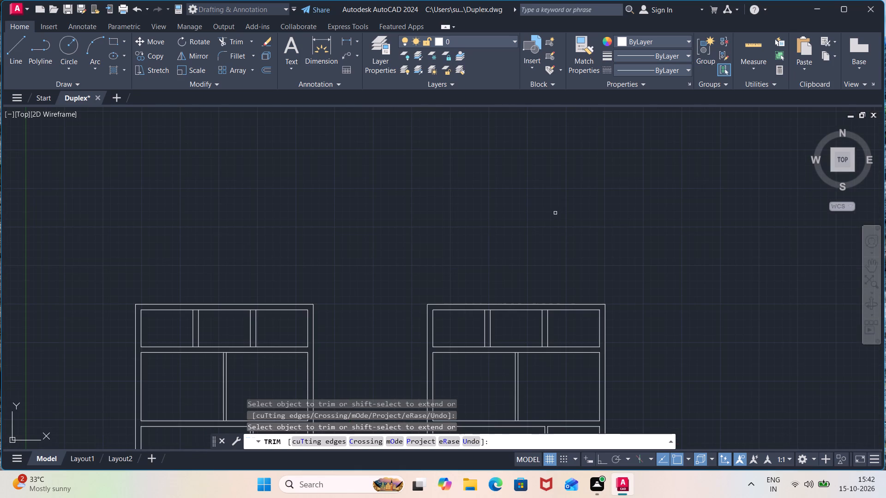
pyautogui.press('Escape')
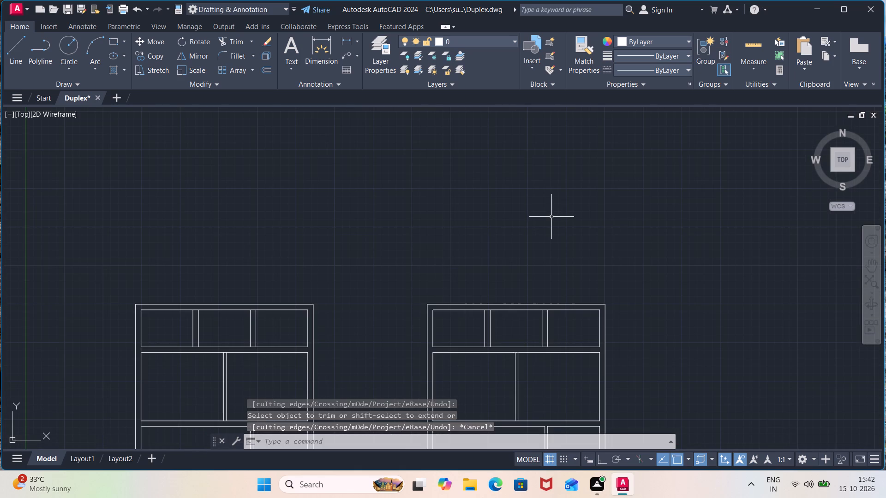
# Stretch both side lines of the left outline's middle top-row room up to the outer top wall line.
pyautogui.click(250, 317)
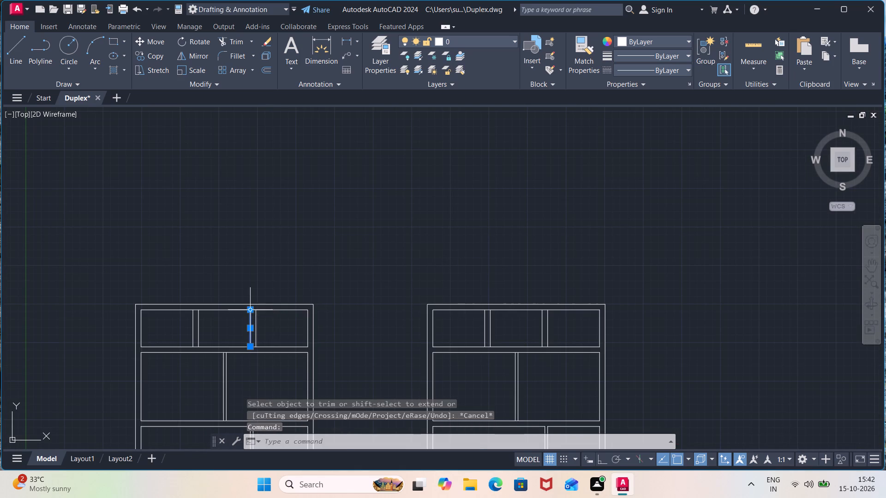
pyautogui.click(252, 311)
pyautogui.click(251, 305)
pyautogui.press('Escape')
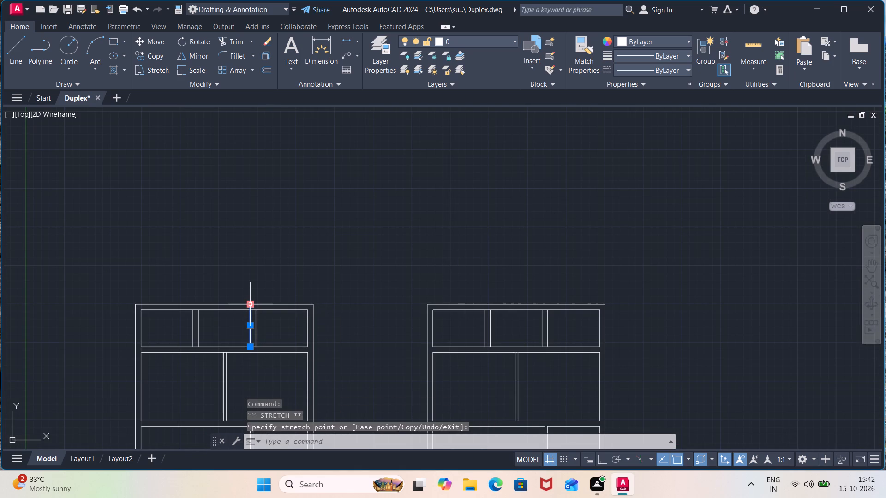
pyautogui.click(198, 323)
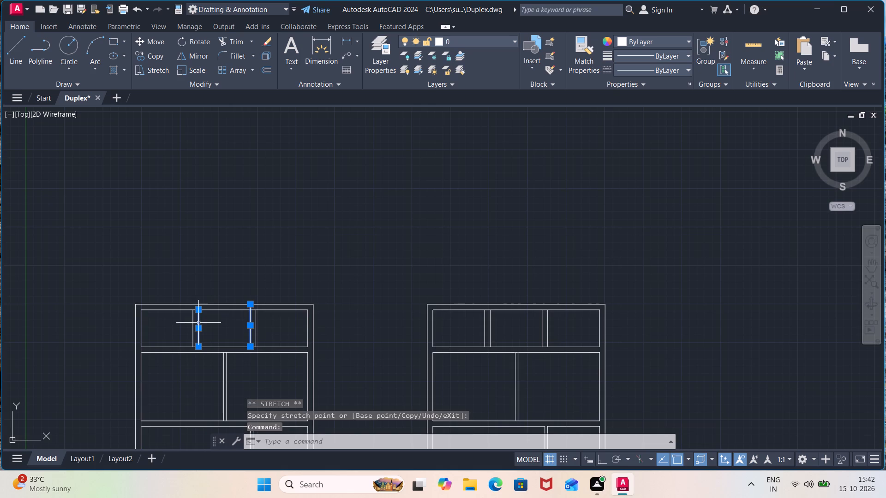
pyautogui.click(195, 312)
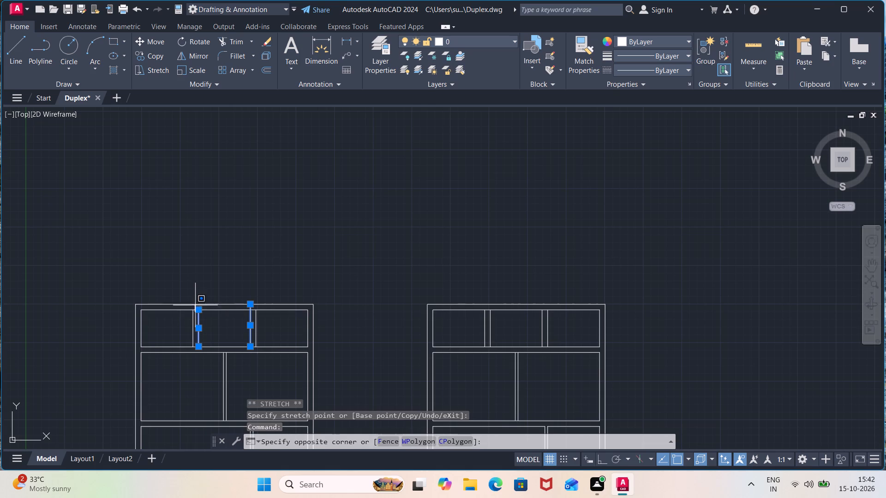
pyautogui.click(195, 308)
pyautogui.click(196, 303)
pyautogui.scroll(1, 197, 311)
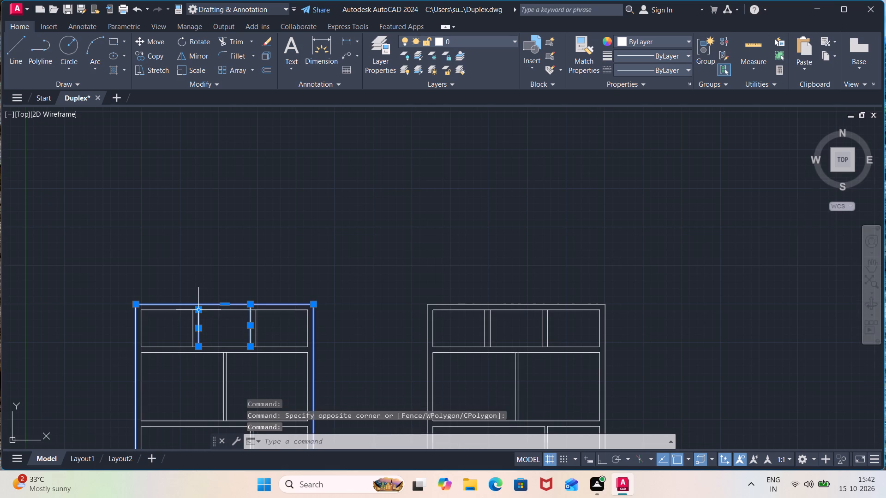
pyautogui.scroll(2, 197, 311)
pyautogui.click(201, 308)
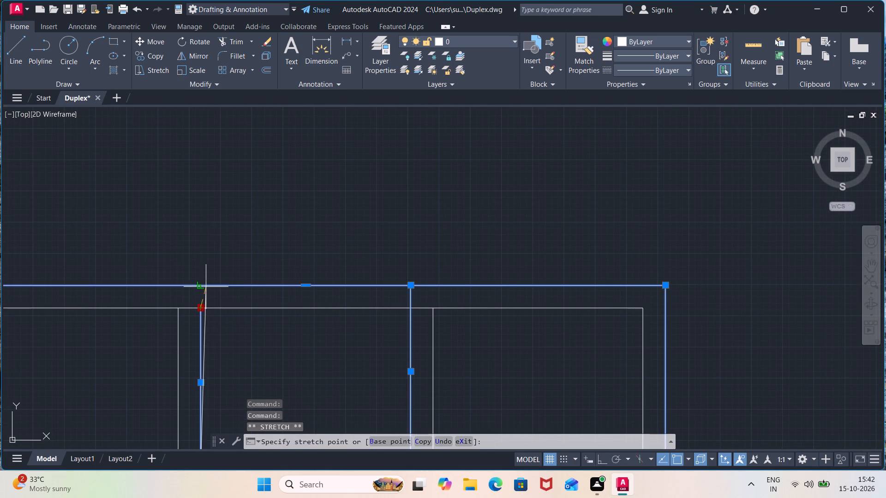
pyautogui.click(203, 284)
pyautogui.press('Escape')
pyautogui.press('Escape')
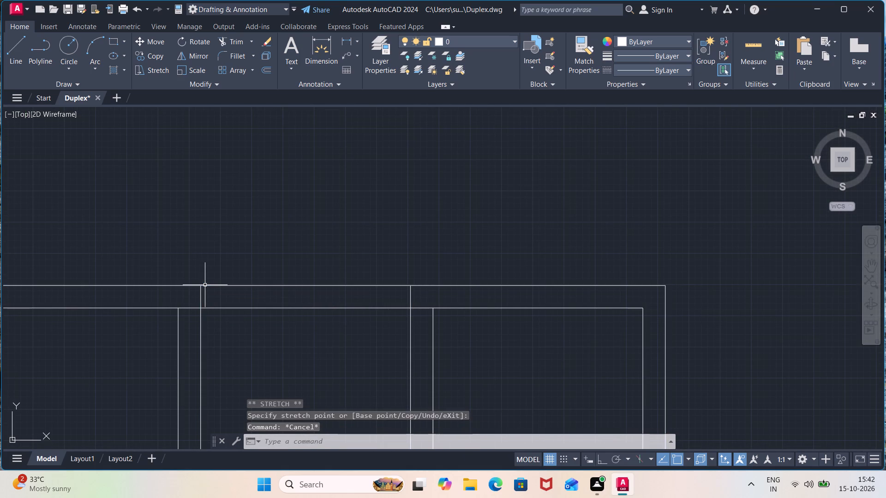
# Stretch the left side line of the right outline's middle top-row room up to the outer top wall line.
pyautogui.scroll(-3, 211, 293)
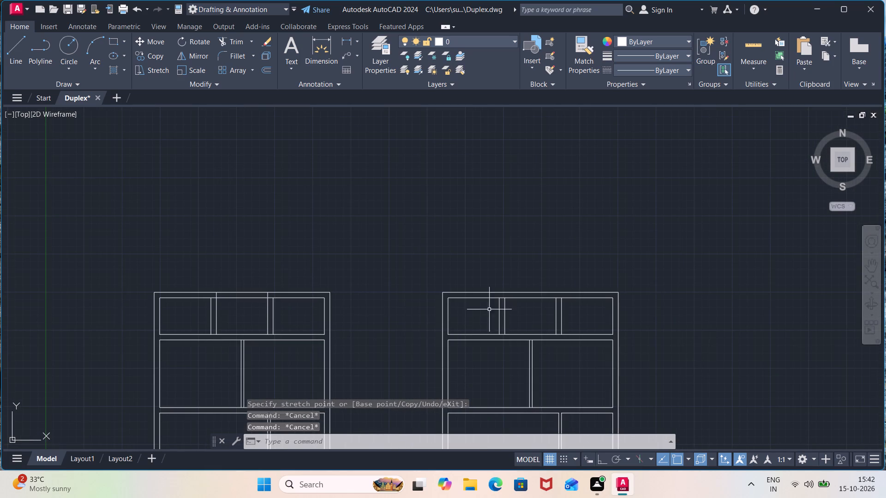
pyautogui.scroll(3, 505, 306)
pyautogui.click(497, 311)
pyautogui.click(497, 272)
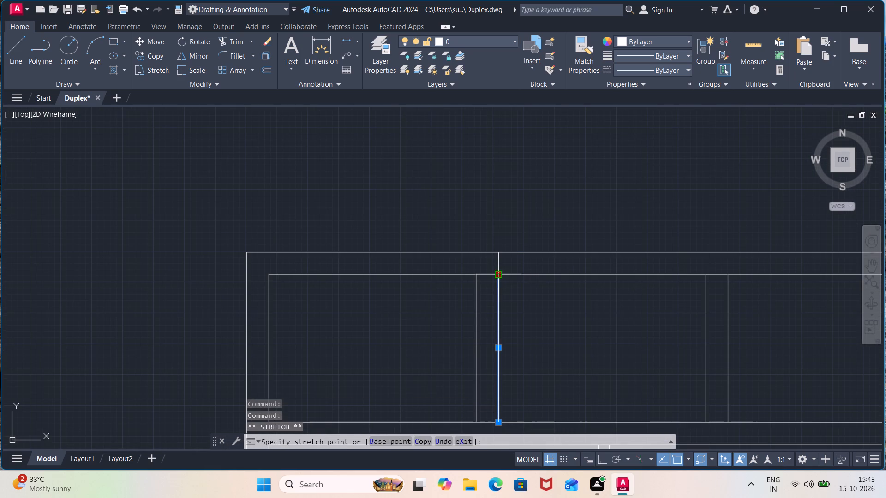
pyautogui.click(496, 250)
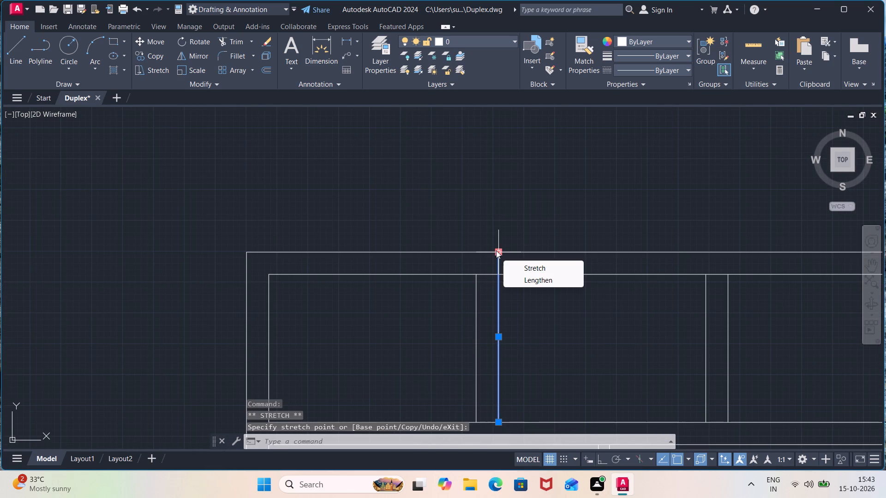
# Stretch the right side line of the right outline's middle top-row room up to the outer top wall line.
pyautogui.press('Escape')
pyautogui.press('Escape')
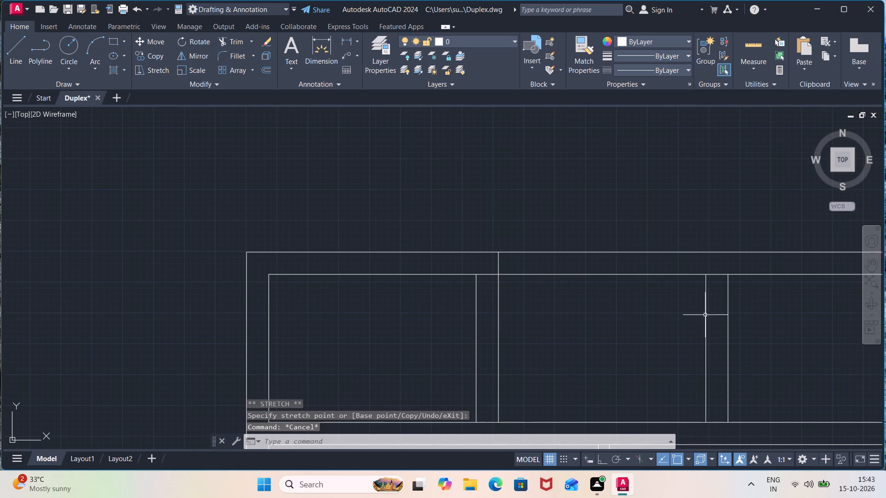
pyautogui.click(708, 314)
pyautogui.click(694, 326)
pyautogui.click(706, 274)
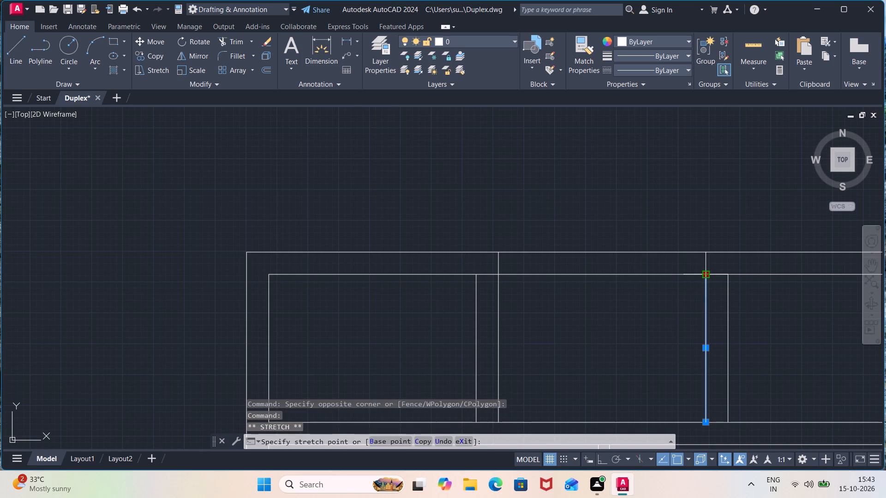
pyautogui.click(706, 253)
pyautogui.press('Escape')
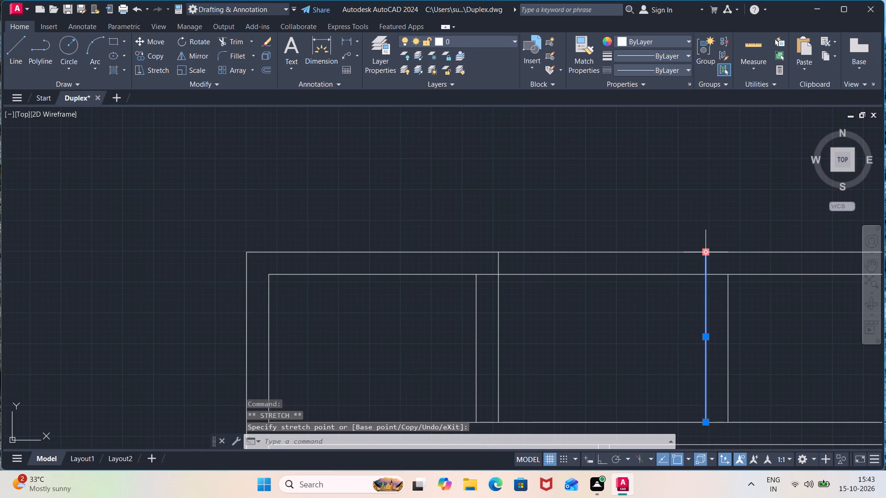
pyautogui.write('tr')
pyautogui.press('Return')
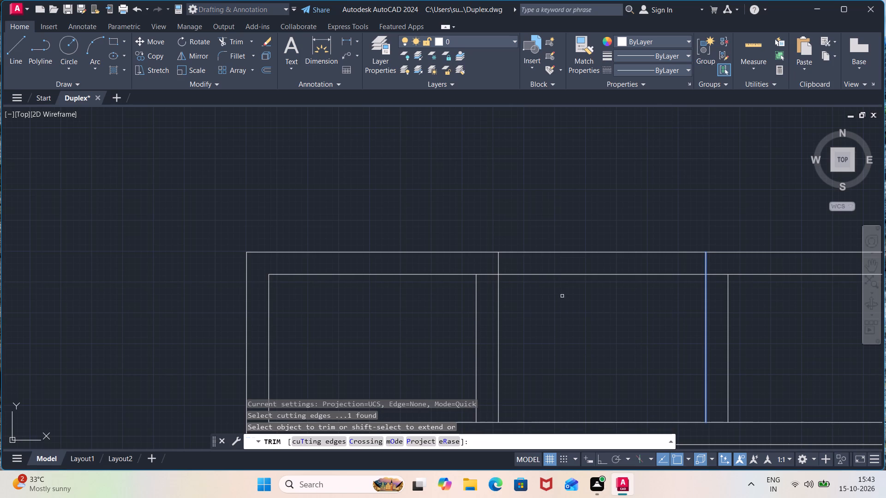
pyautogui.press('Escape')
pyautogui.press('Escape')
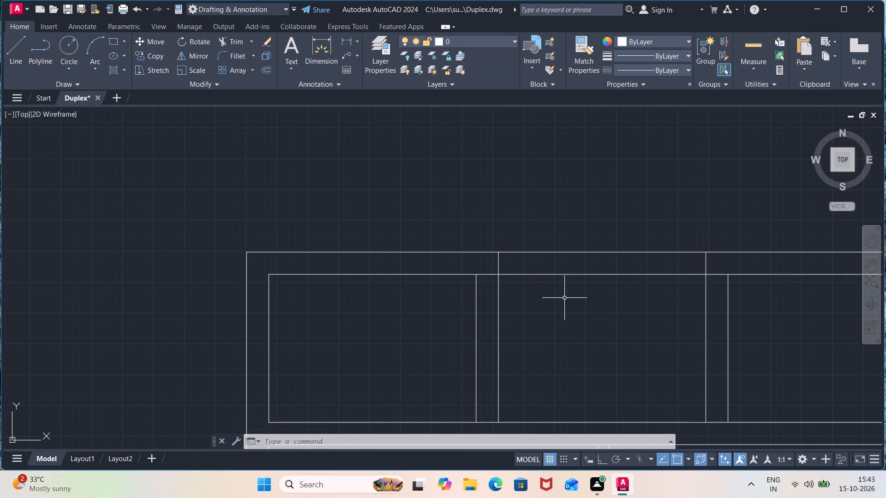
# Trim the right outline's top wall junctions, removing the inner wall line across both partitions and the middle room's side-line stubs.
pyautogui.scroll(-2, 537, 307)
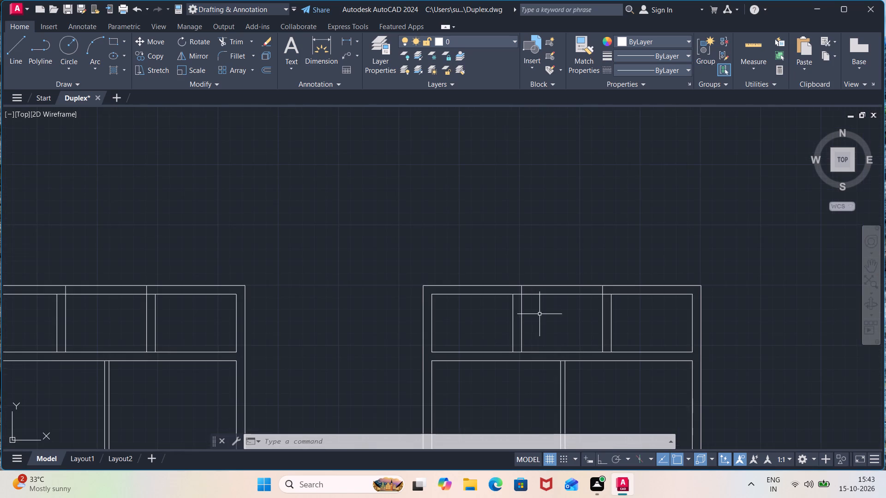
pyautogui.moveTo(542, 316); pyautogui.dragTo(530, 248, button='middle')
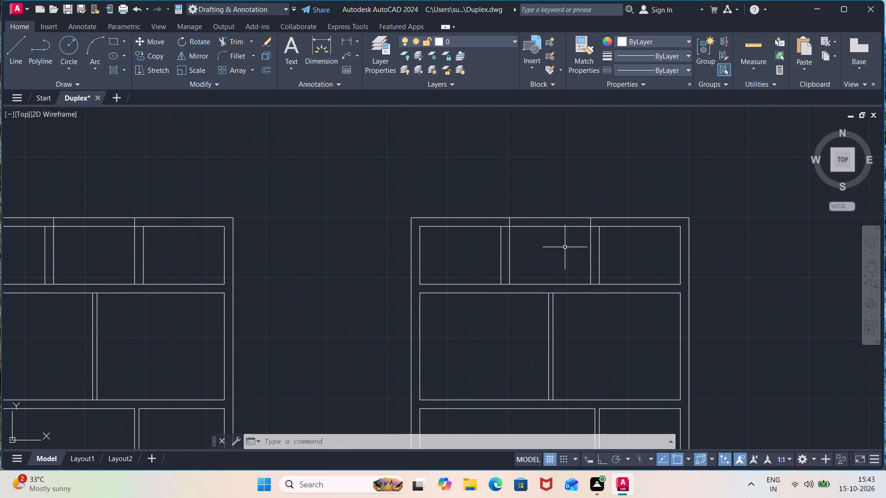
pyautogui.write('tr')
pyautogui.press('Return')
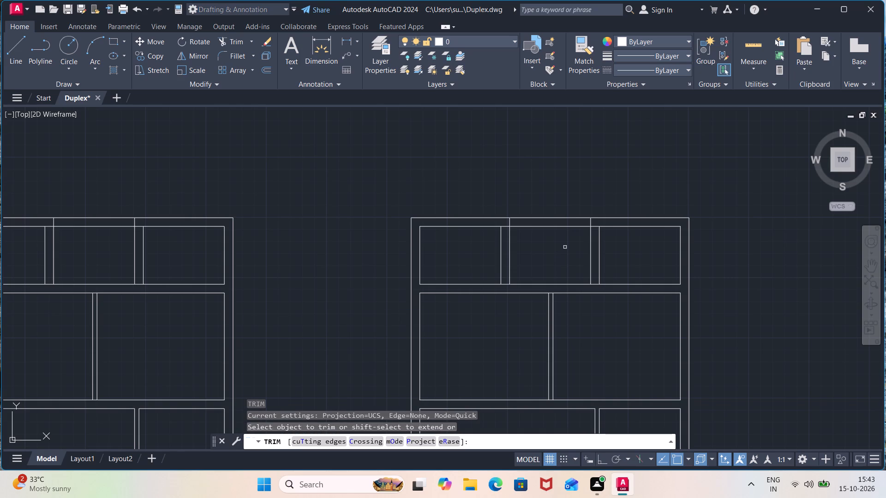
pyautogui.click(504, 227)
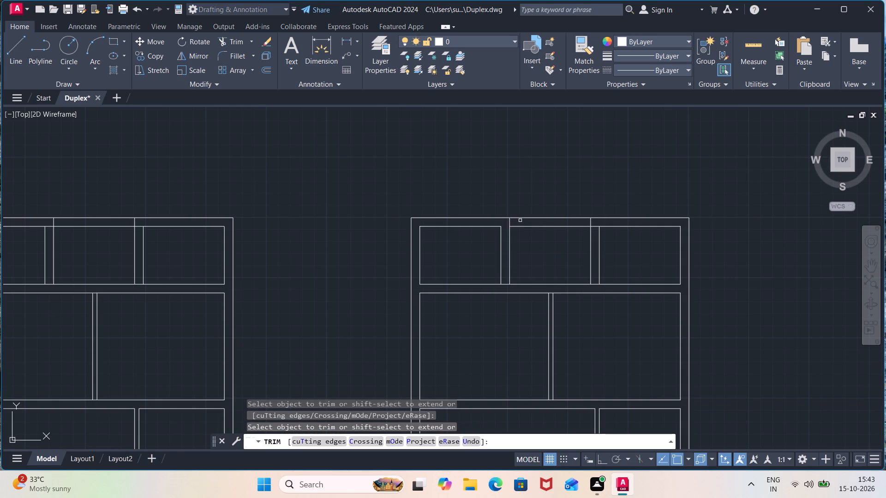
pyautogui.click(596, 226)
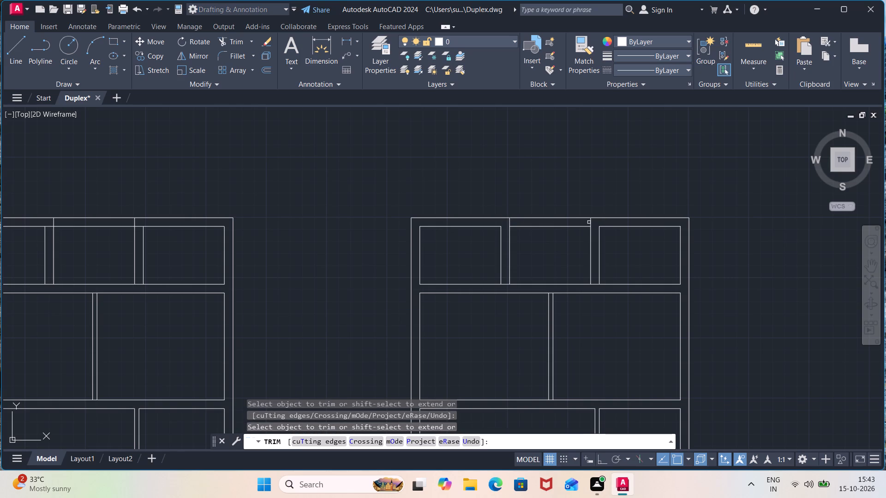
pyautogui.click(591, 222)
pyautogui.click(509, 221)
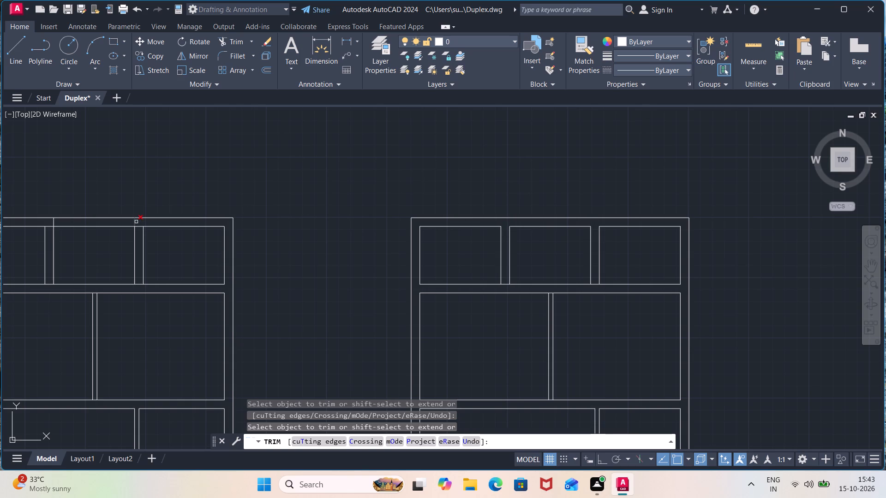
# Trim the left outline's top wall junctions, removing the middle room's side-line stubs and the inner wall line across both partitions.
pyautogui.click(134, 222)
pyautogui.moveTo(87, 241); pyautogui.dragTo(216, 295, button='middle')
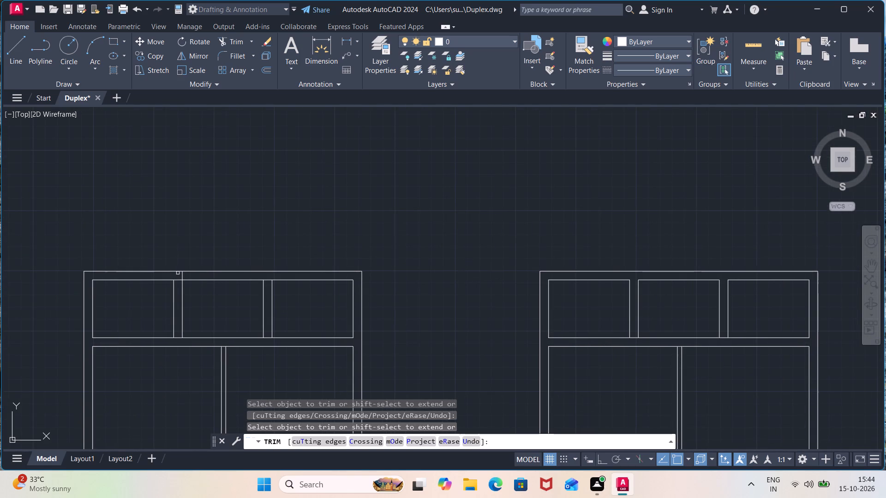
pyautogui.click(183, 277)
pyautogui.click(179, 282)
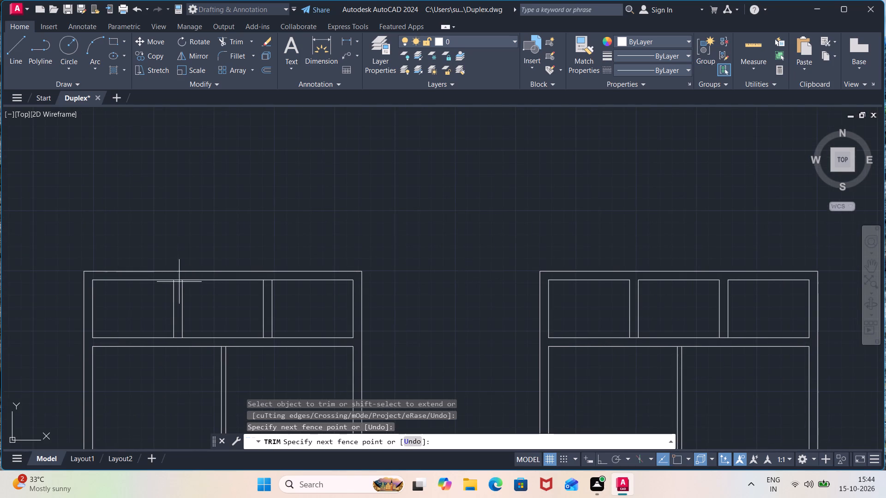
pyautogui.click(177, 274)
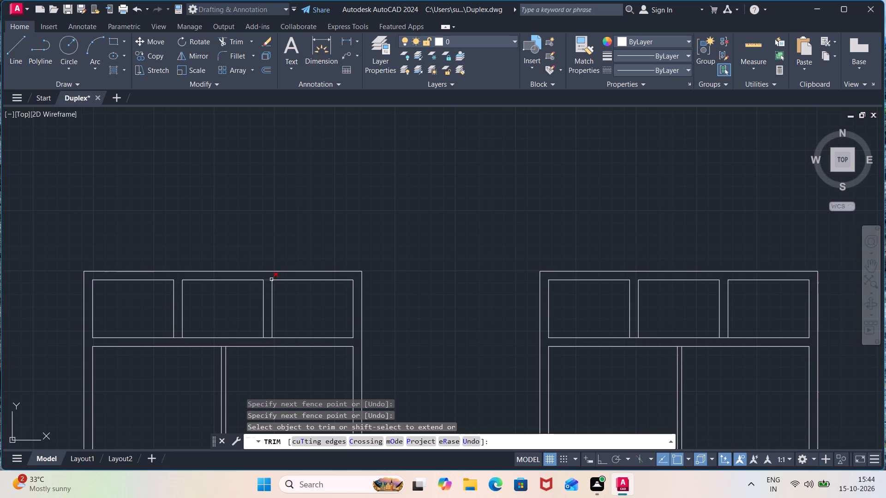
pyautogui.click(270, 279)
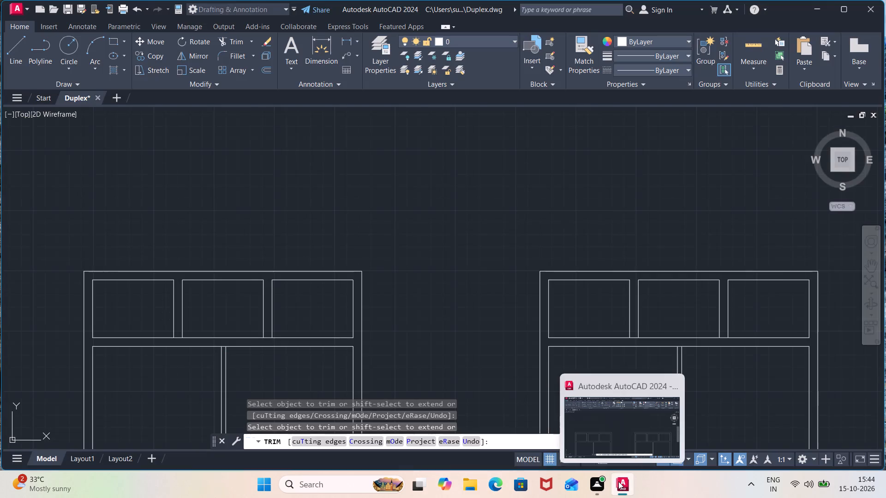
pyautogui.scroll(-2, 481, 356)
pyautogui.moveTo(477, 359); pyautogui.dragTo(457, 224, button='middle')
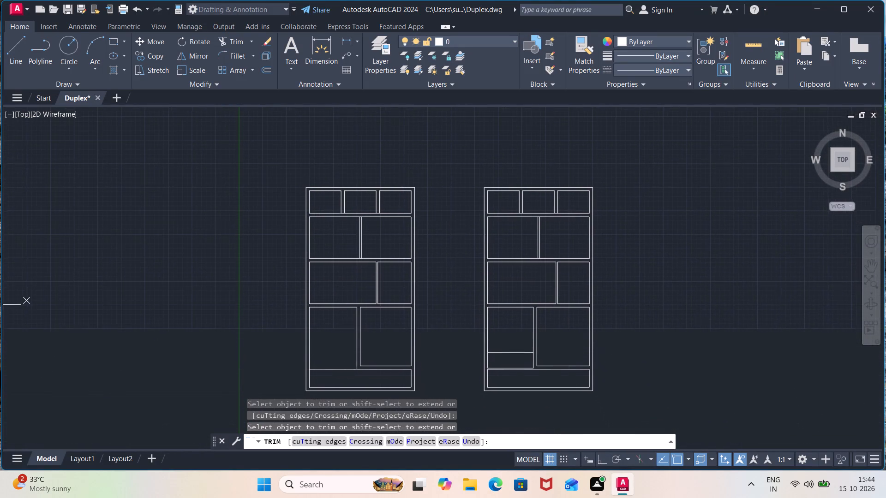
pyautogui.moveTo(442, 287); pyautogui.dragTo(452, 240, button='middle')
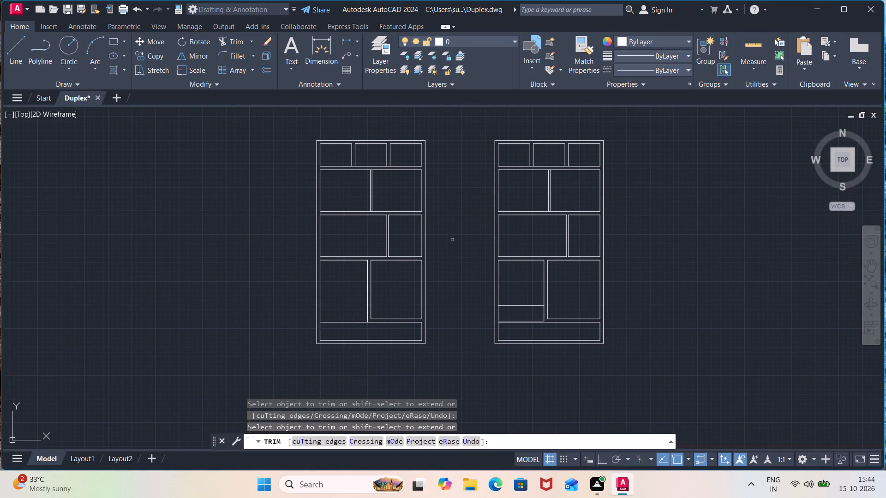
pyautogui.press('Escape')
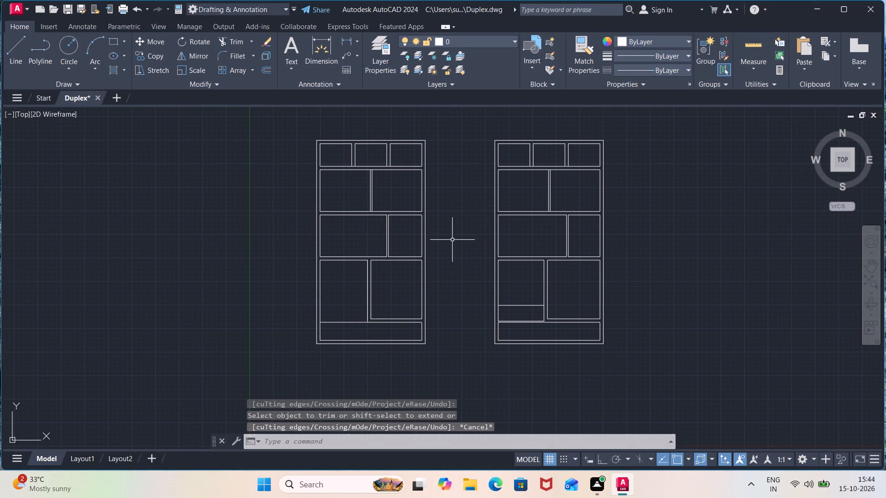
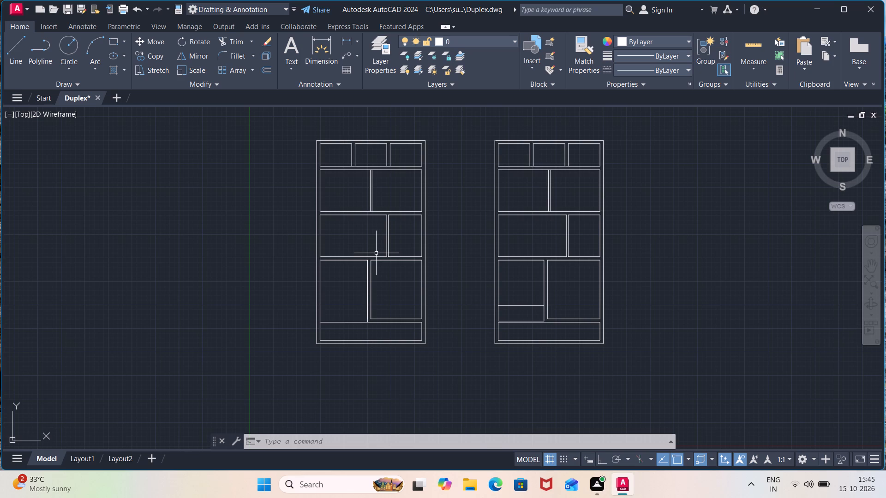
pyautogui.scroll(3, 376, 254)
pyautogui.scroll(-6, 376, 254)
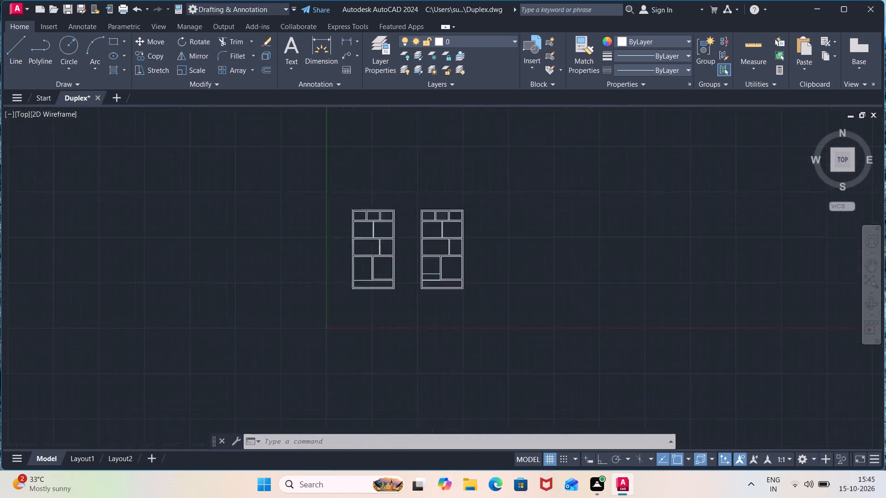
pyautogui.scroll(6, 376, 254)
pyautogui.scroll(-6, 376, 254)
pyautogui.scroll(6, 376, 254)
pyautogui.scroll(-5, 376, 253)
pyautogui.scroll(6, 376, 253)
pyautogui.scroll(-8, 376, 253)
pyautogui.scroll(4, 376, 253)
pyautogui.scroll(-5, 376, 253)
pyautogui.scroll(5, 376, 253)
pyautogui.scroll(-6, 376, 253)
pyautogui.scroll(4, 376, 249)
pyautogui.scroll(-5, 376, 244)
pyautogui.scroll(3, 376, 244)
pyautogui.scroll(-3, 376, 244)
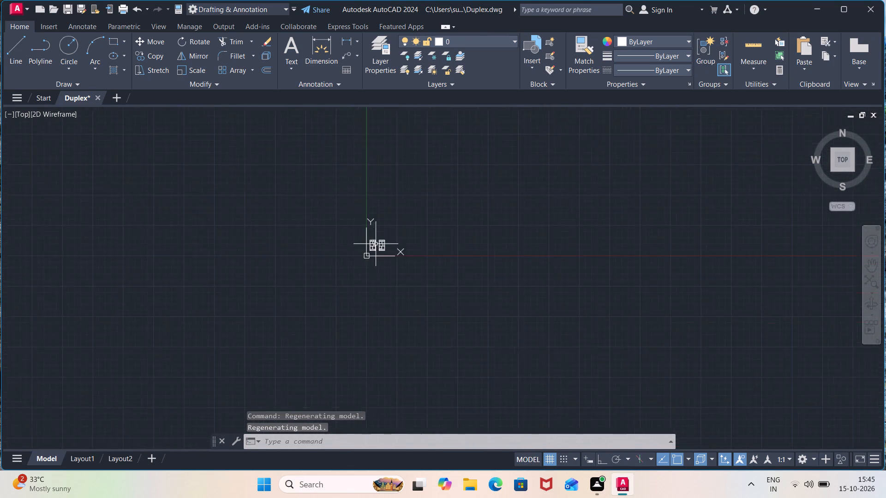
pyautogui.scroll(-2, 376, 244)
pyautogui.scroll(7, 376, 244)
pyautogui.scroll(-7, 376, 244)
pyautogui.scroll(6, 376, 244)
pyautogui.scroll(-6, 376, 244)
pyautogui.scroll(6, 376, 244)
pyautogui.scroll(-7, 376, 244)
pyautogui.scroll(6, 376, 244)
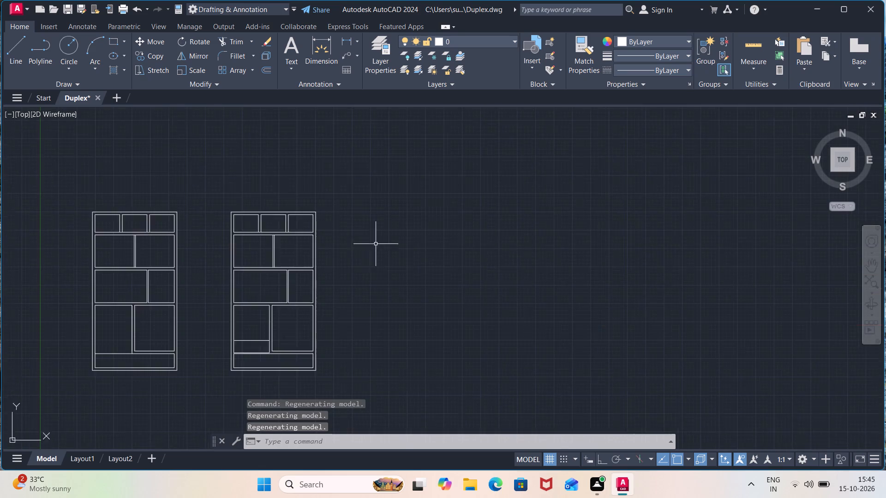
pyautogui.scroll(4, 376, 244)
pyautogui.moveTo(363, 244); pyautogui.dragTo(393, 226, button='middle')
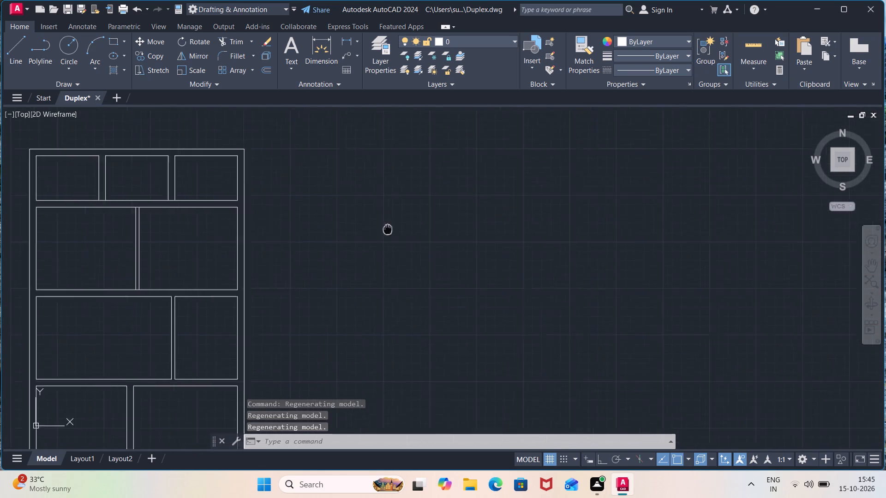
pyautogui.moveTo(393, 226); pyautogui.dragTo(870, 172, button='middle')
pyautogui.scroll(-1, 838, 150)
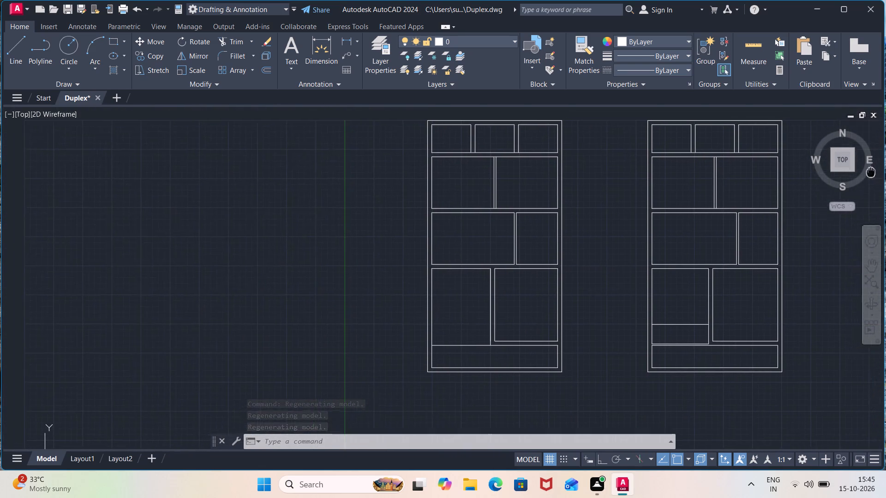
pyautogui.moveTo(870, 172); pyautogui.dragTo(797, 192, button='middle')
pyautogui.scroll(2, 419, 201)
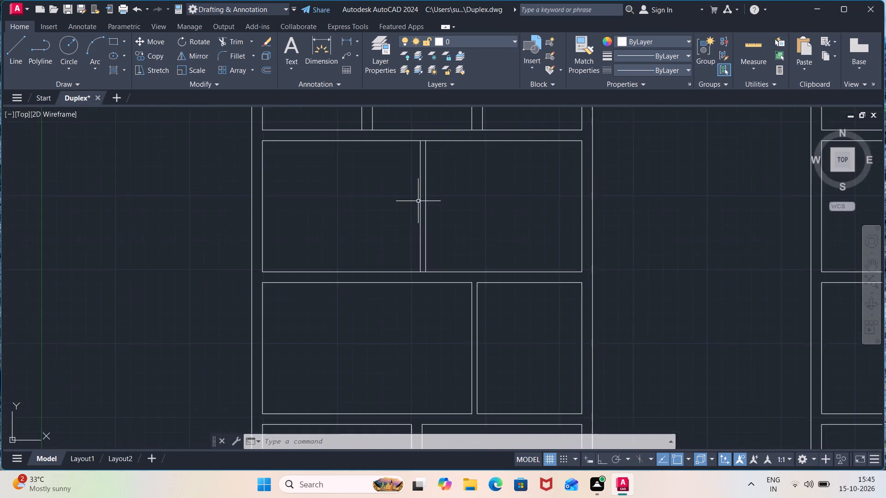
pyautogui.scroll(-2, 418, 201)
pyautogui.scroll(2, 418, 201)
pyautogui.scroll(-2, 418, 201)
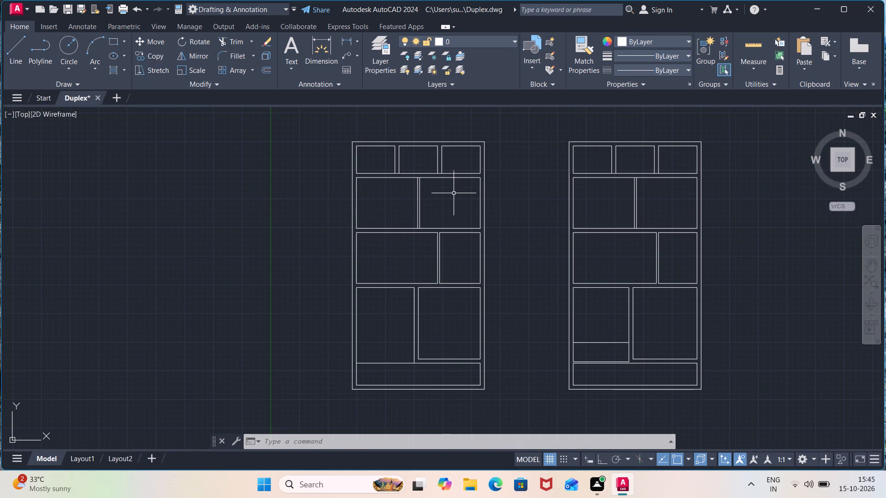
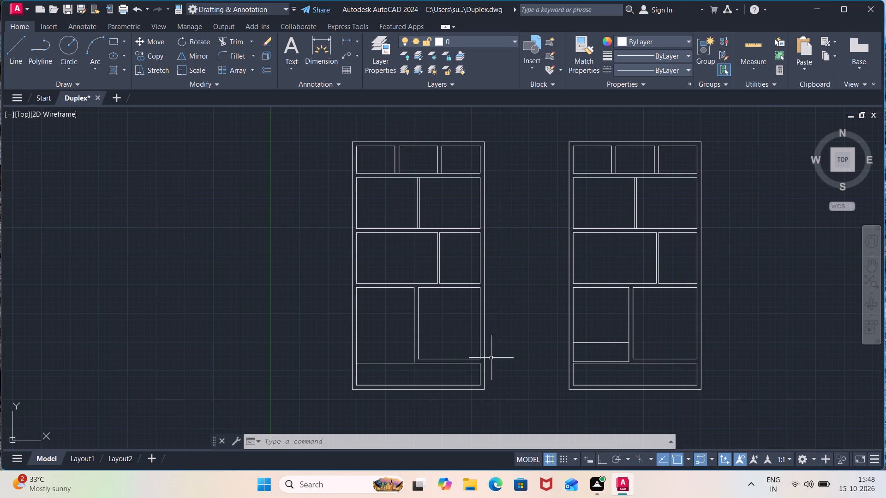
# Select the wall lines enclosing the two rooms in the middle band of the left-hand plan.
pyautogui.click(457, 283)
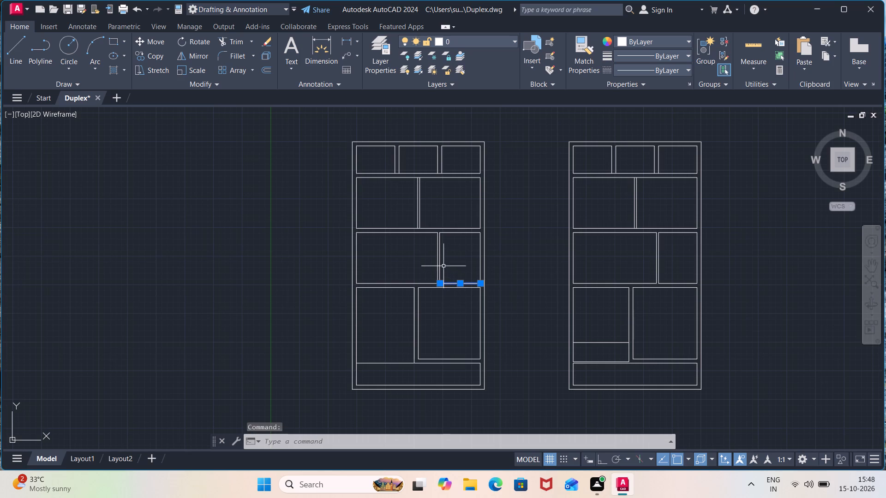
pyautogui.click(439, 261)
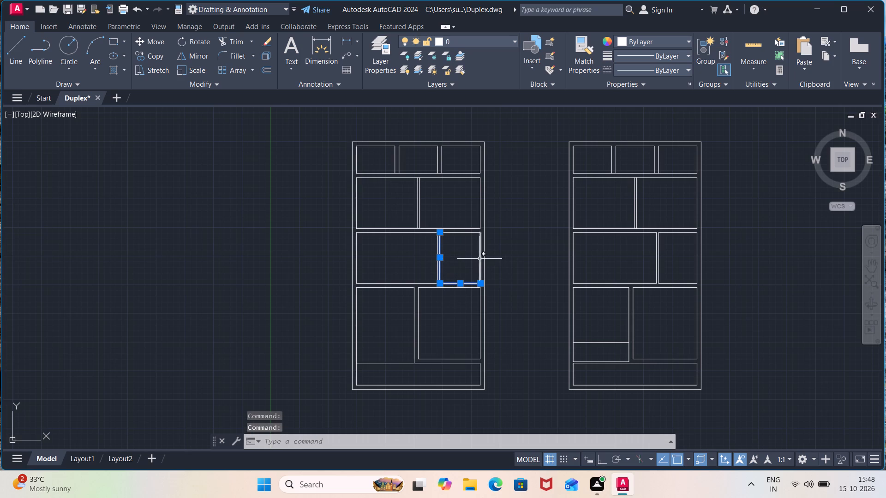
pyautogui.click(479, 259)
pyautogui.click(461, 232)
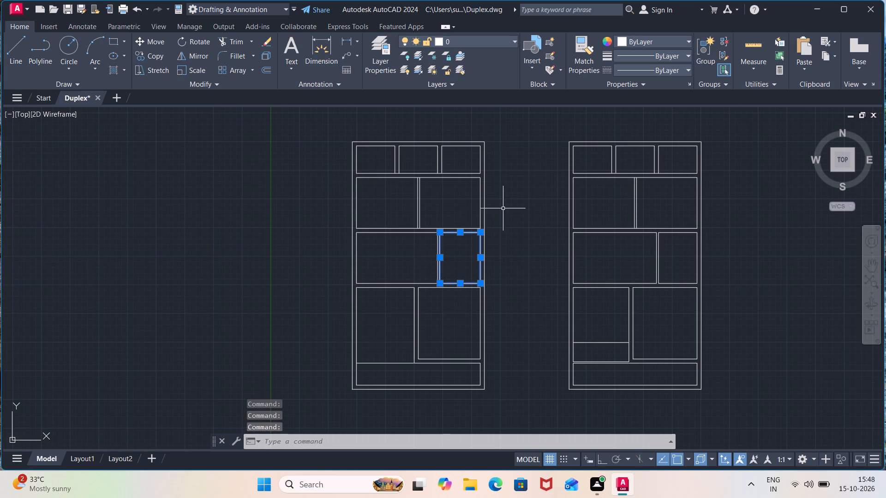
pyautogui.click(425, 232)
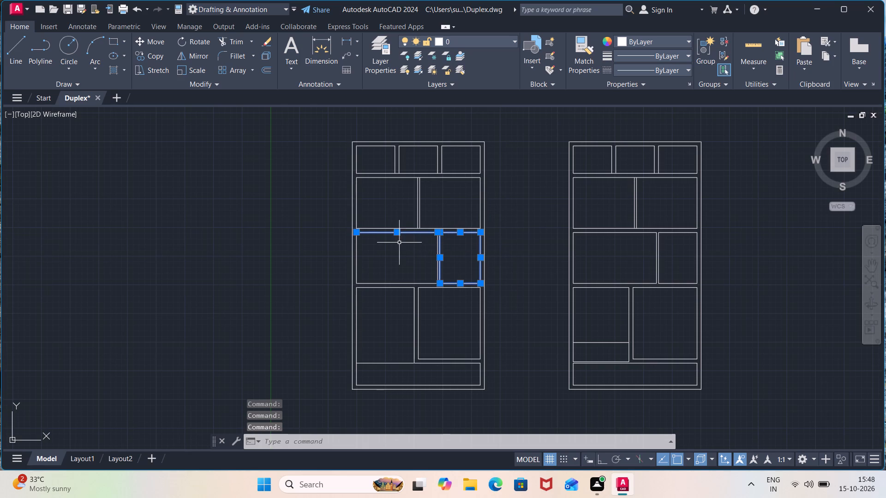
pyautogui.click(355, 259)
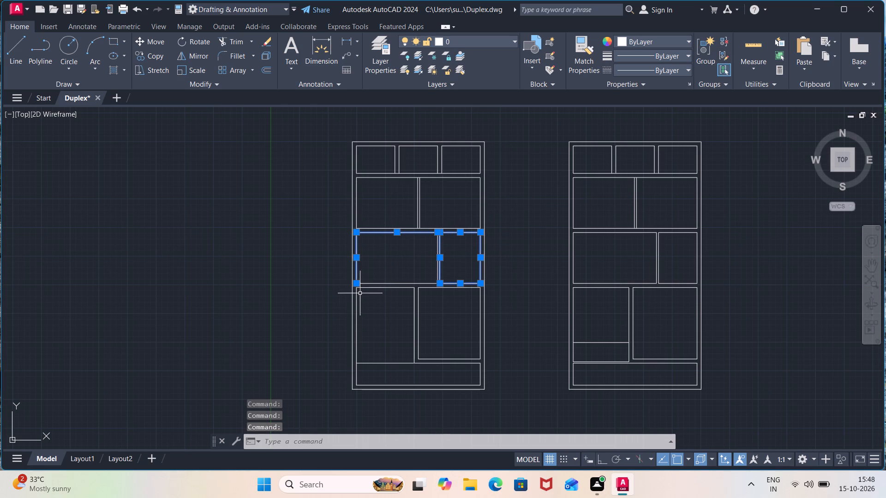
pyautogui.click(397, 284)
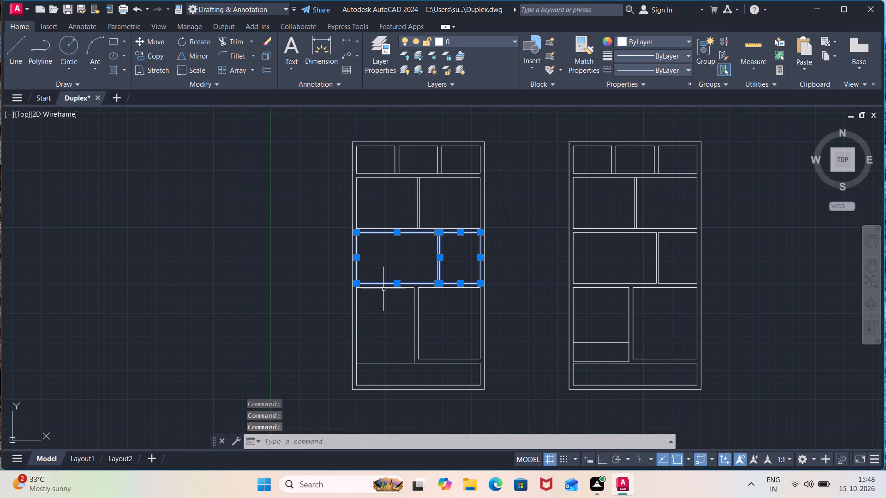
# Add the lines around the two large lower rooms, their partition, and the outer outline of the left-hand plan to the selection.
pyautogui.click(383, 289)
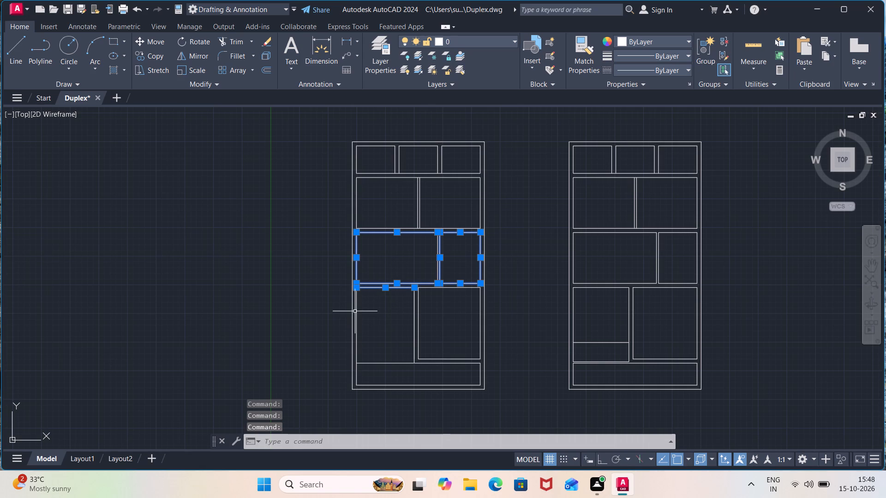
pyautogui.click(355, 311)
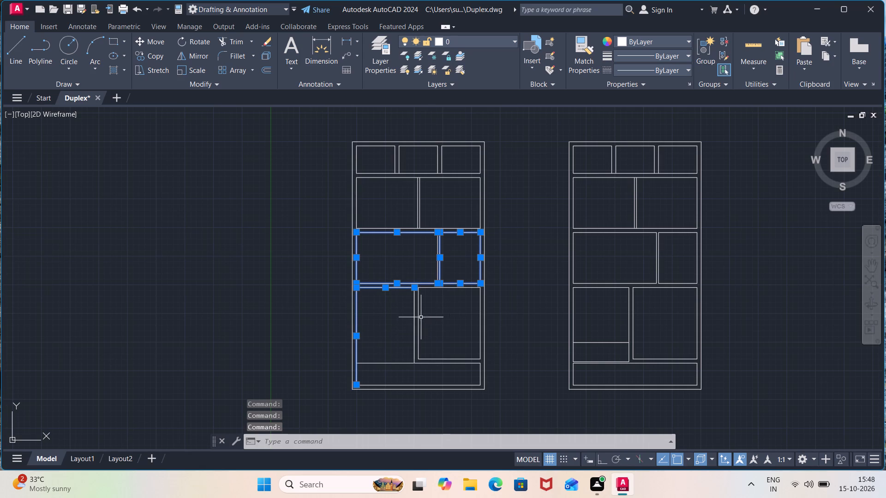
pyautogui.click(415, 319)
pyautogui.click(419, 316)
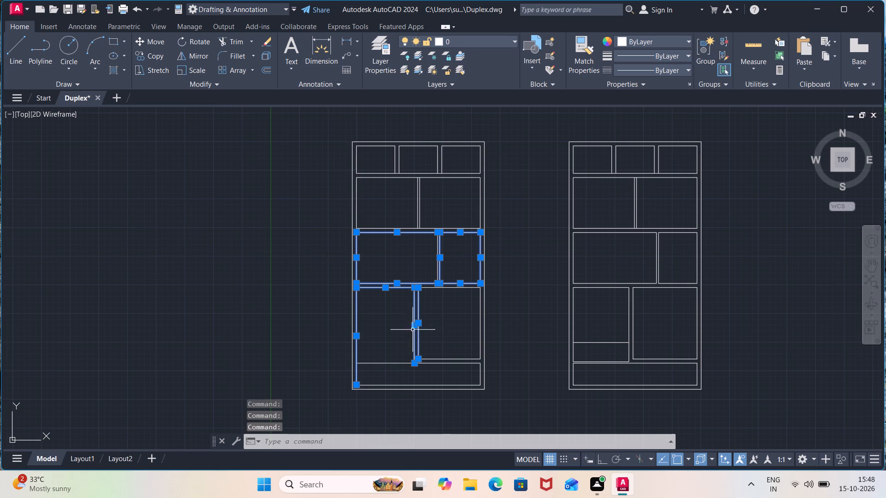
pyautogui.click(378, 364)
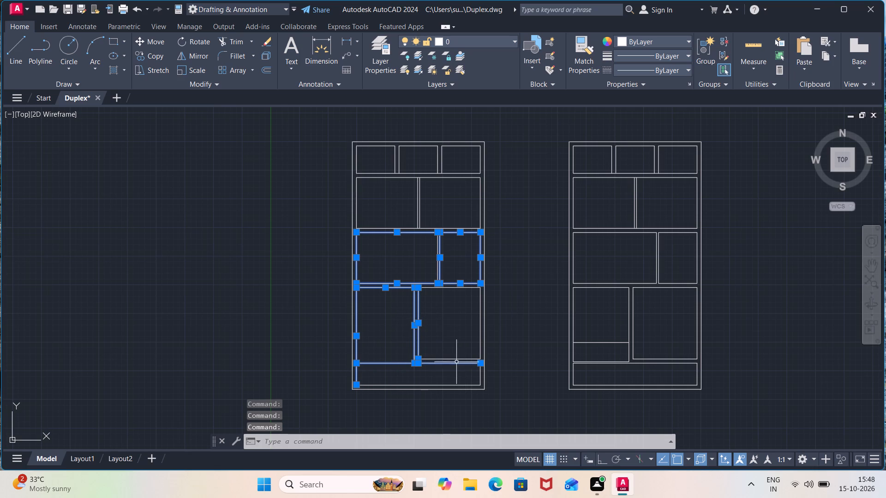
pyautogui.click(451, 358)
pyautogui.click(481, 325)
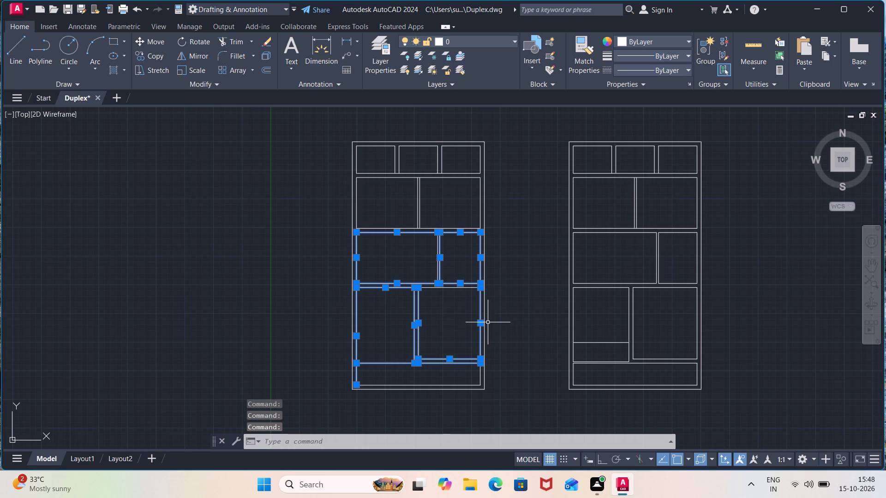
pyautogui.click(485, 322)
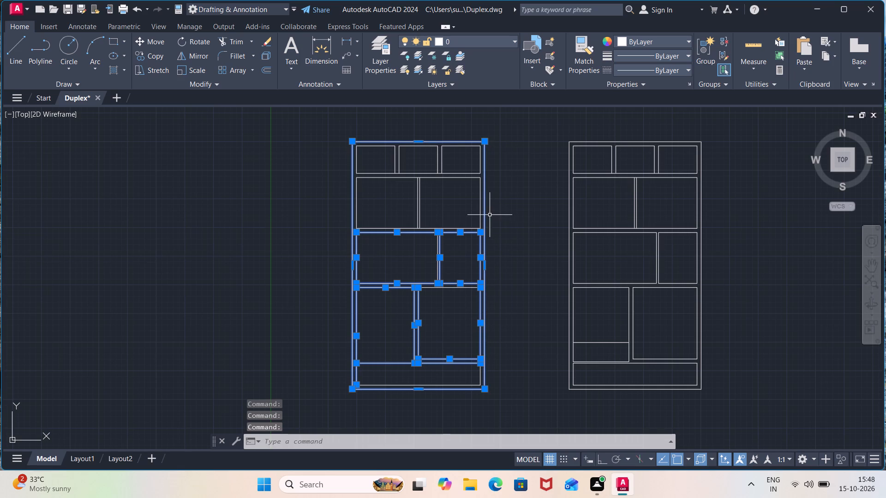
# Add the second-row room's right wall line, a partition line and the wall line below the top row to the left-hand plan's selection.
pyautogui.click(479, 204)
pyautogui.click(419, 200)
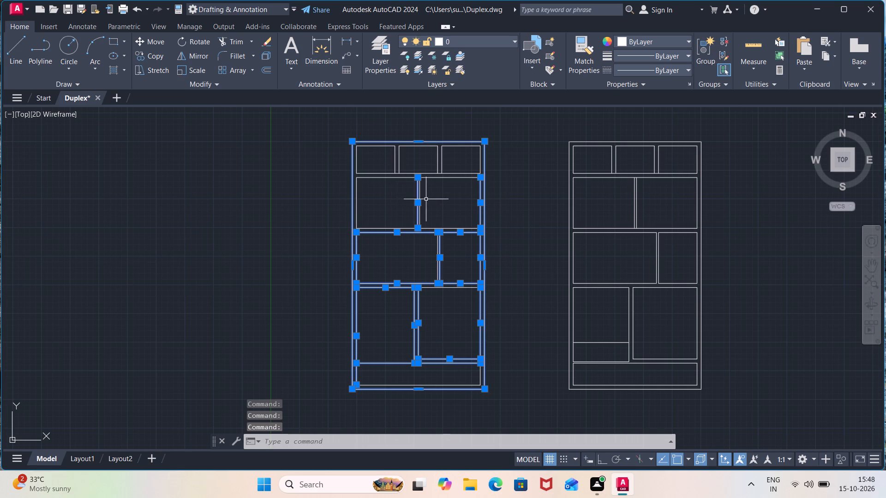
pyautogui.click(419, 200)
pyautogui.click(434, 179)
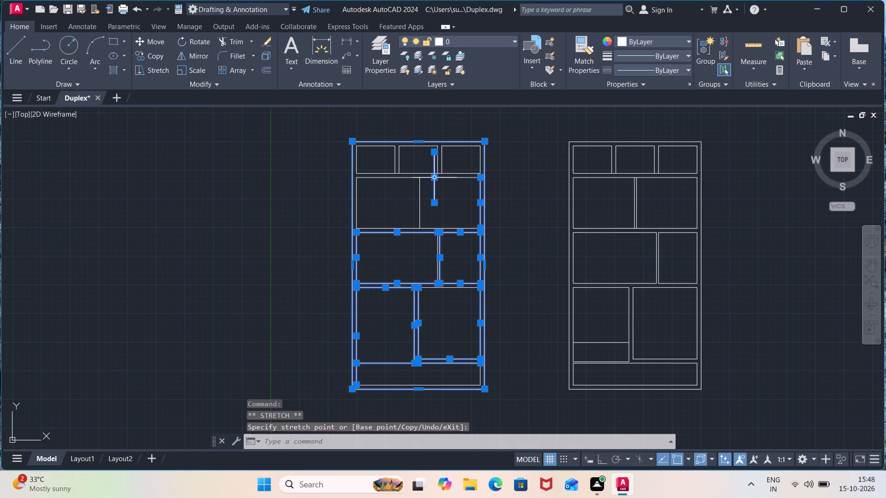
pyautogui.click(425, 170)
pyautogui.click(417, 174)
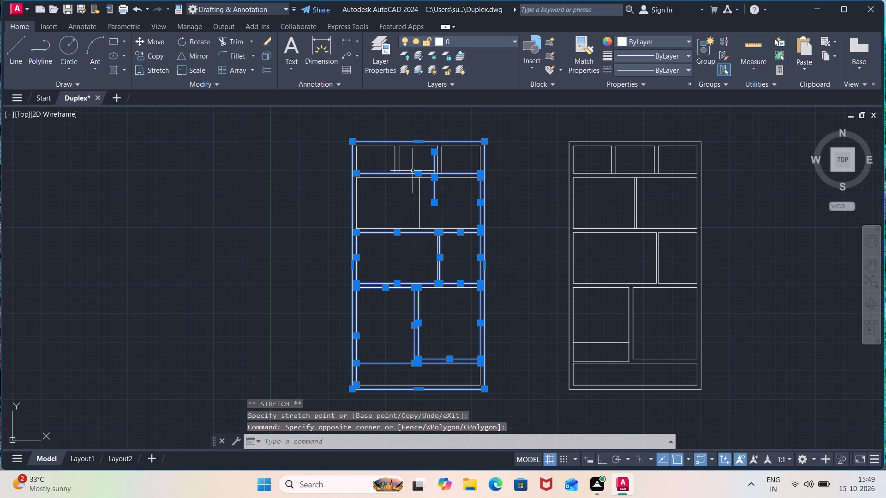
# Add the left-hand plan's top-row room lines, the second row's upper wall line and its remaining partition line to the selection.
pyautogui.click(397, 153)
pyautogui.click(395, 155)
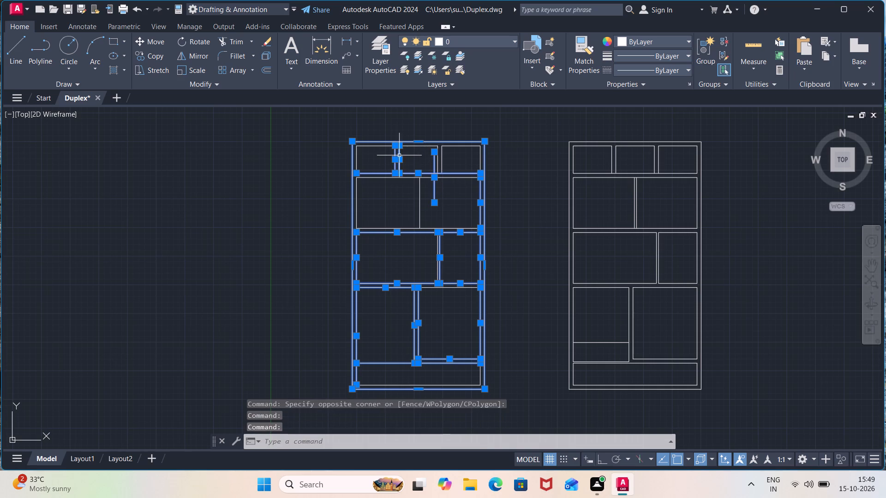
pyautogui.click(442, 160)
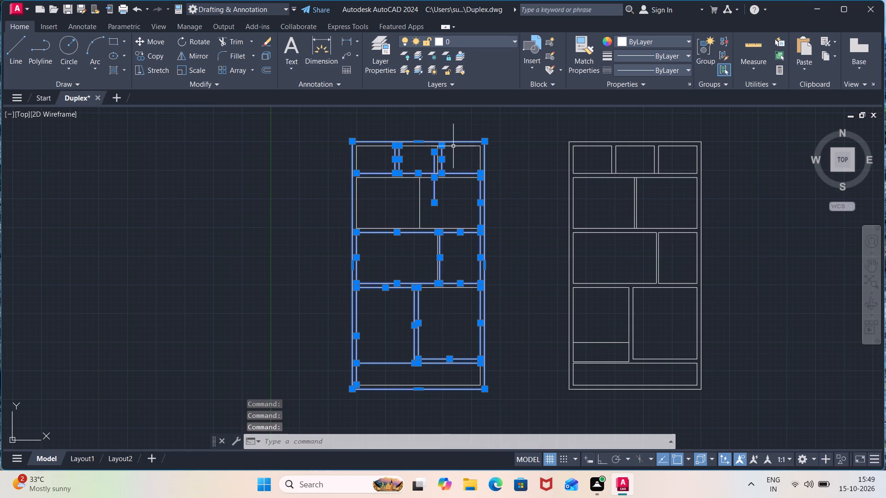
pyautogui.click(455, 148)
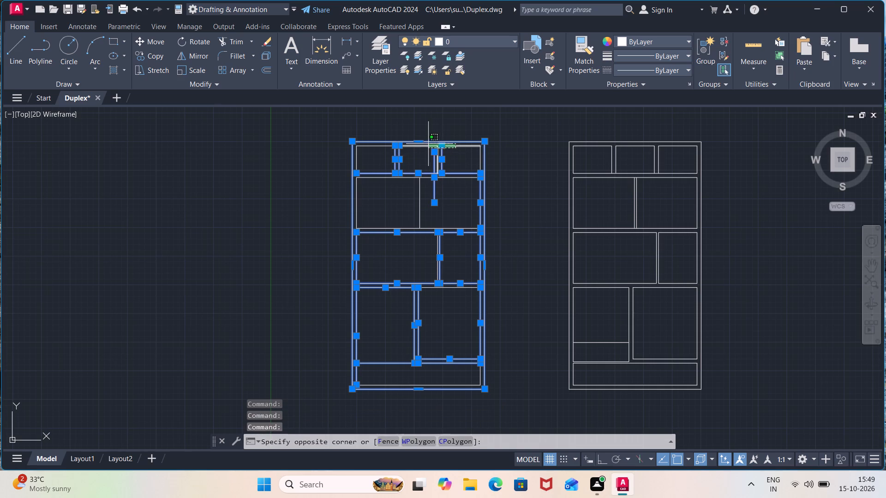
pyautogui.click(427, 144)
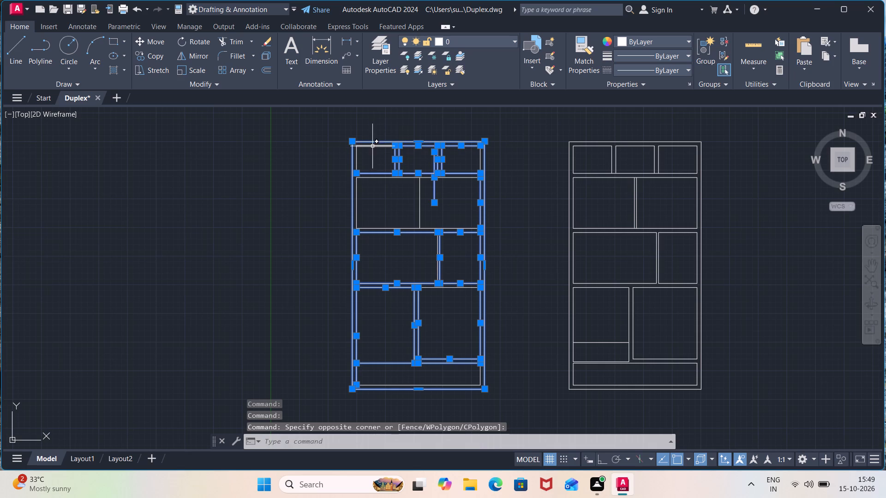
pyautogui.click(372, 146)
pyautogui.click(356, 155)
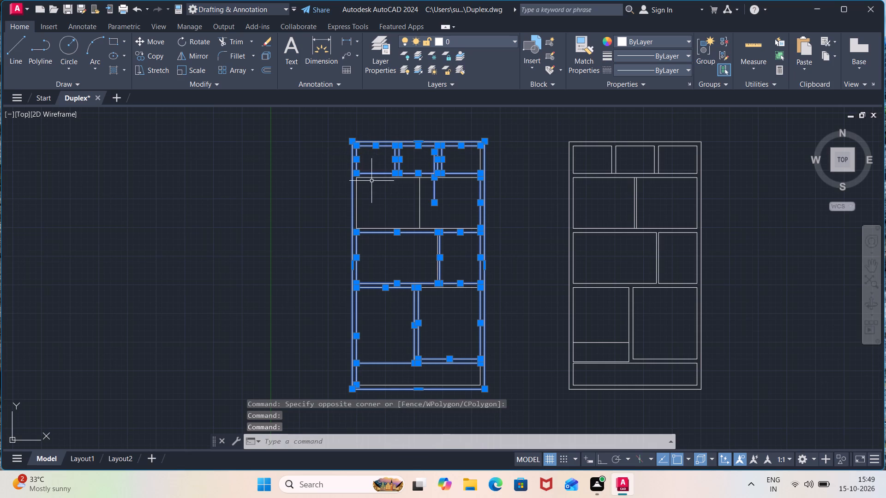
pyautogui.click(383, 176)
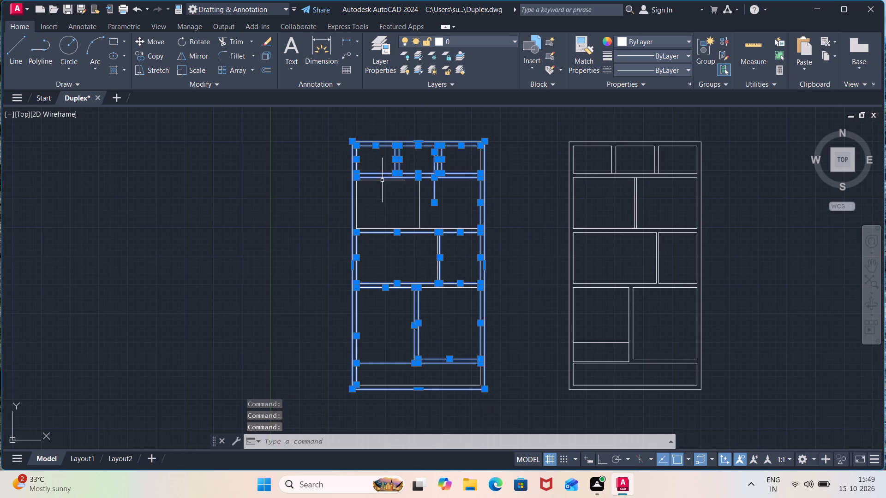
pyautogui.click(420, 198)
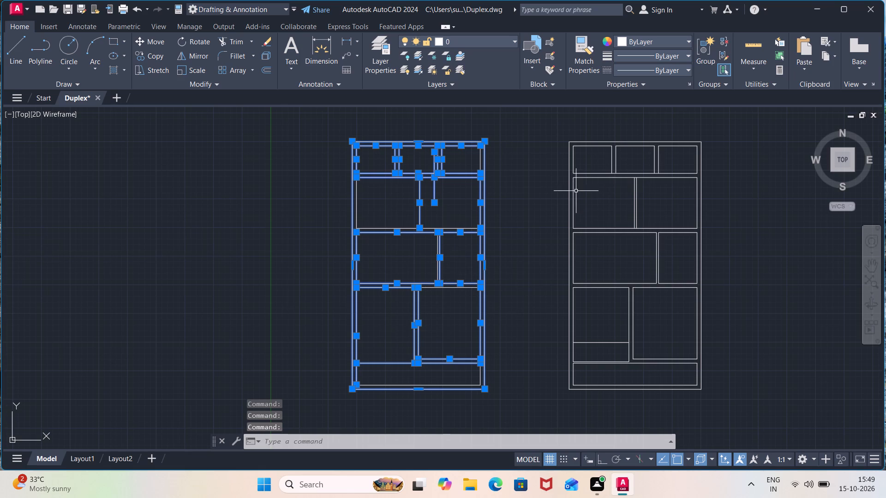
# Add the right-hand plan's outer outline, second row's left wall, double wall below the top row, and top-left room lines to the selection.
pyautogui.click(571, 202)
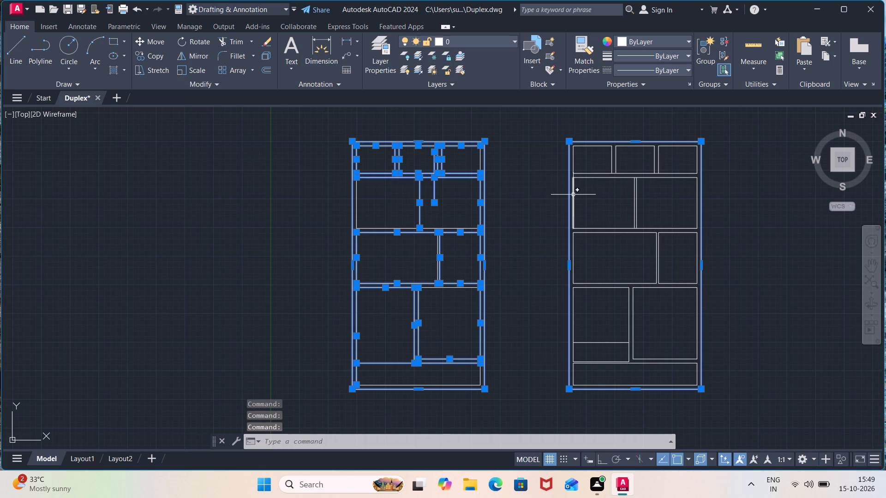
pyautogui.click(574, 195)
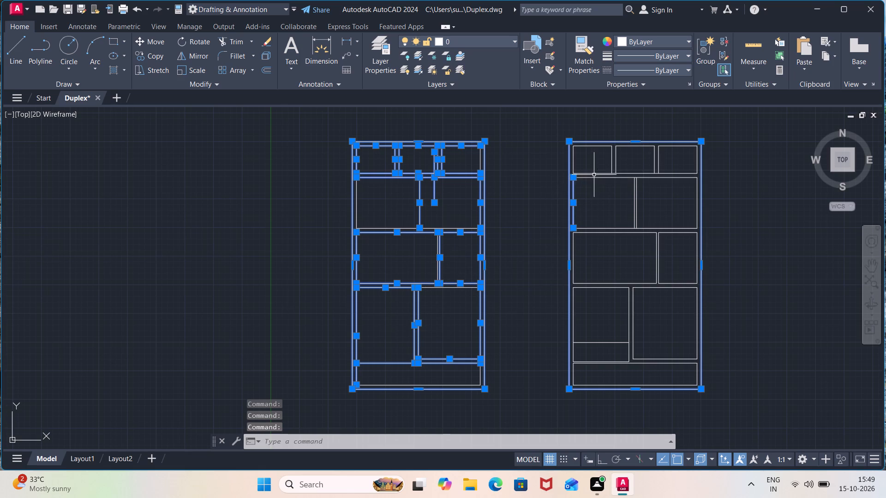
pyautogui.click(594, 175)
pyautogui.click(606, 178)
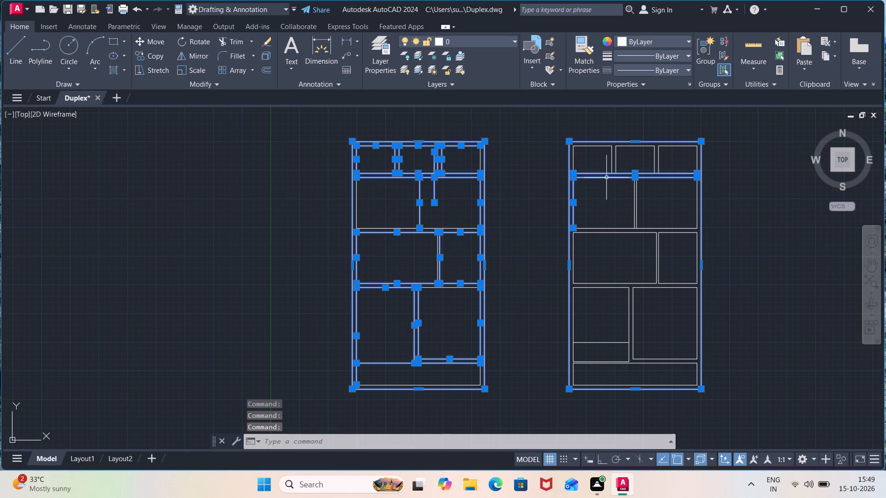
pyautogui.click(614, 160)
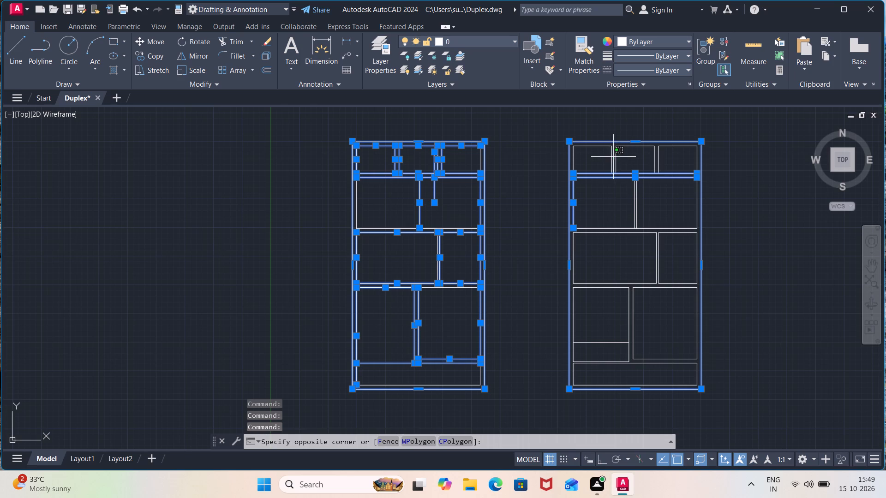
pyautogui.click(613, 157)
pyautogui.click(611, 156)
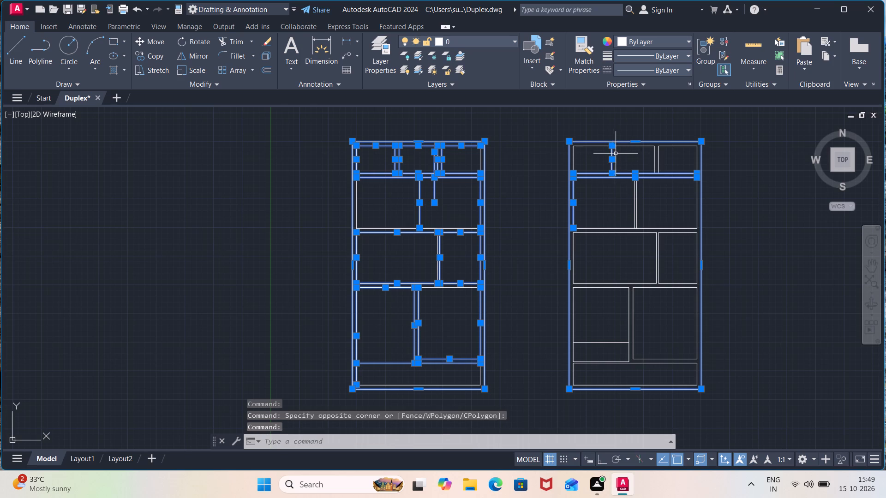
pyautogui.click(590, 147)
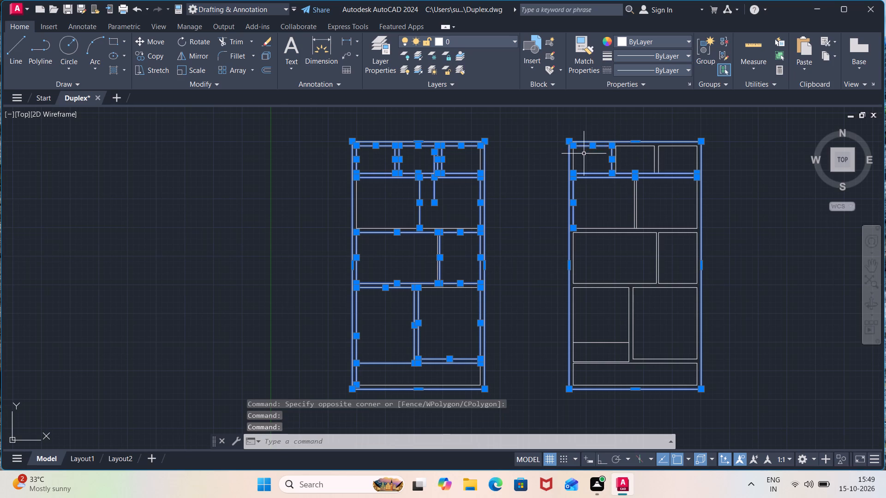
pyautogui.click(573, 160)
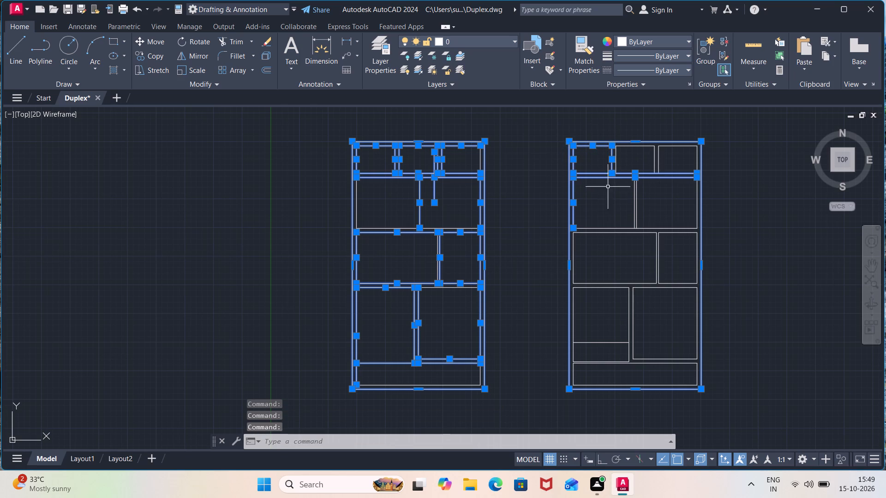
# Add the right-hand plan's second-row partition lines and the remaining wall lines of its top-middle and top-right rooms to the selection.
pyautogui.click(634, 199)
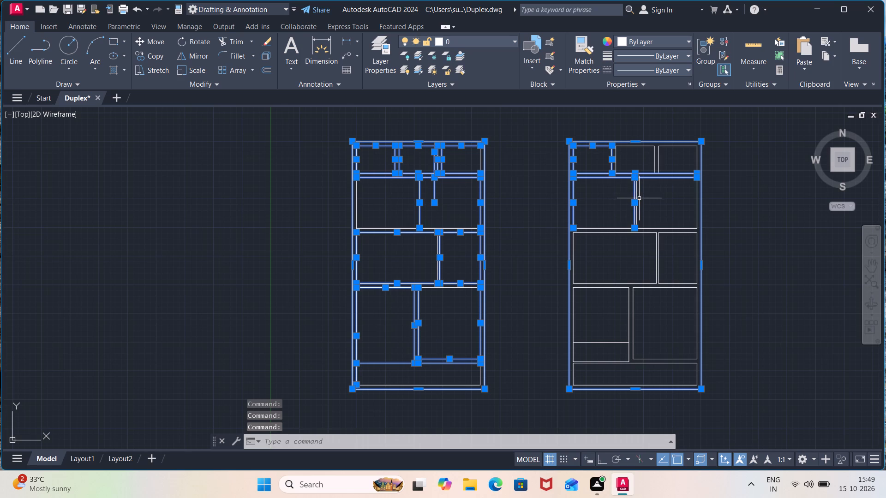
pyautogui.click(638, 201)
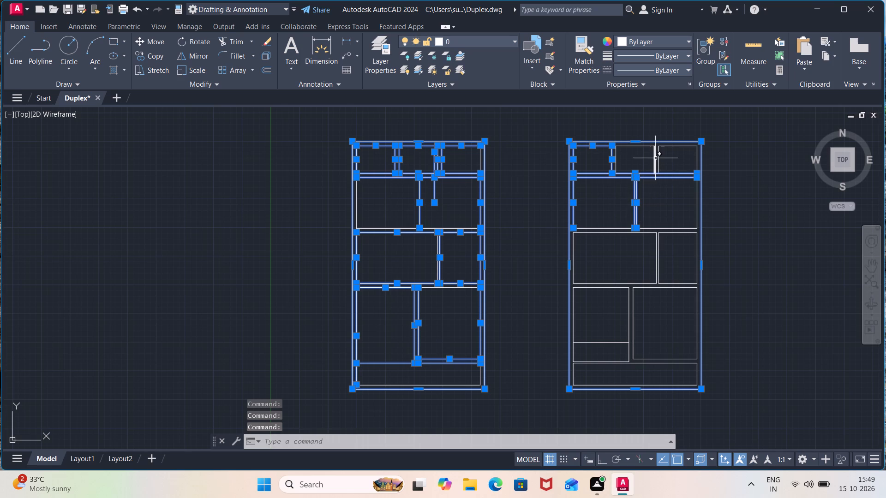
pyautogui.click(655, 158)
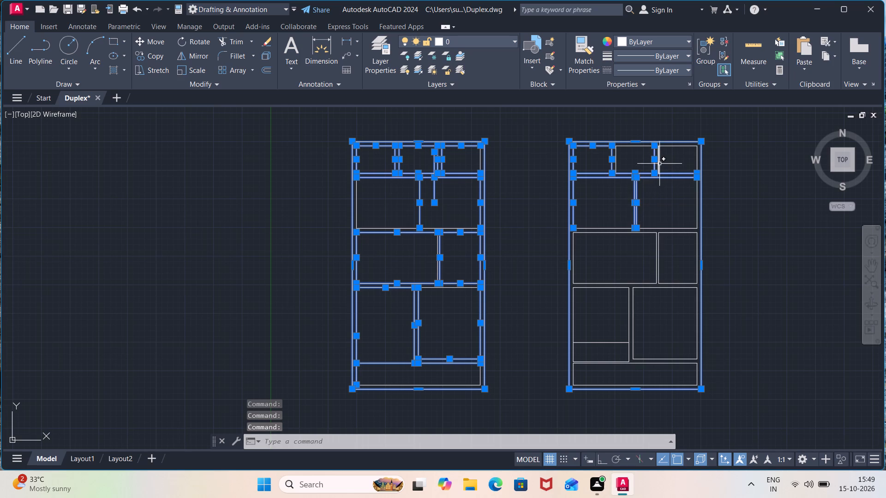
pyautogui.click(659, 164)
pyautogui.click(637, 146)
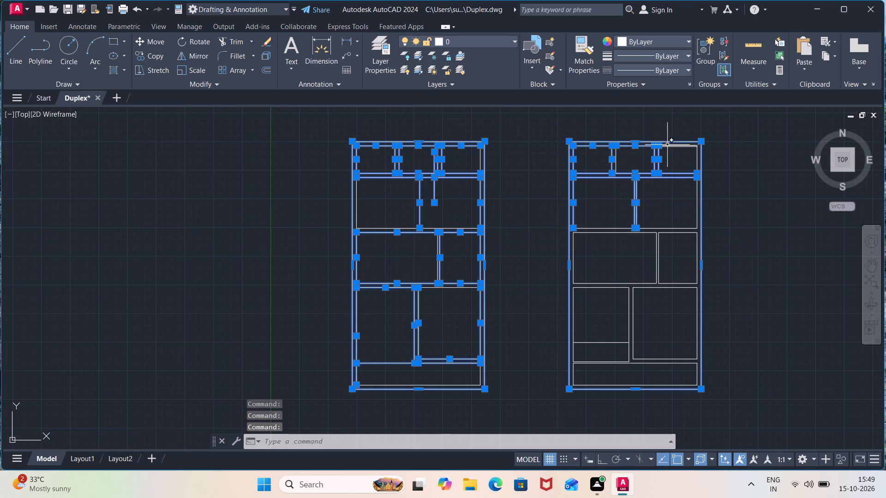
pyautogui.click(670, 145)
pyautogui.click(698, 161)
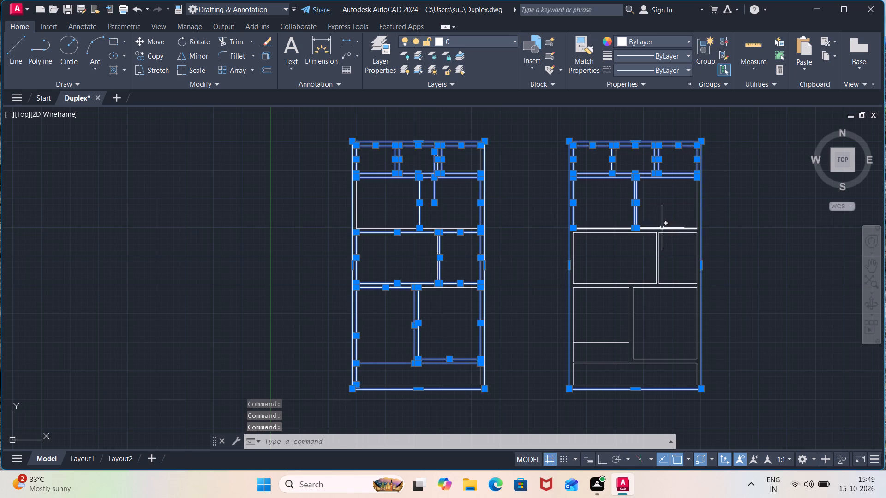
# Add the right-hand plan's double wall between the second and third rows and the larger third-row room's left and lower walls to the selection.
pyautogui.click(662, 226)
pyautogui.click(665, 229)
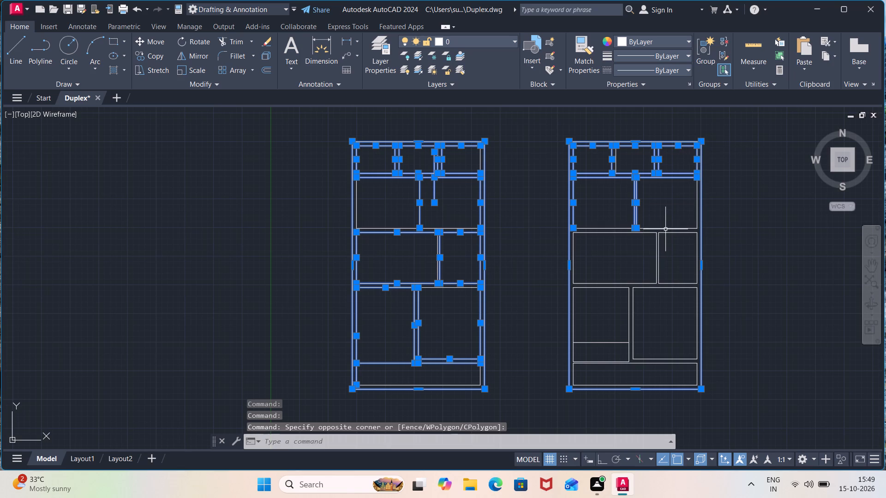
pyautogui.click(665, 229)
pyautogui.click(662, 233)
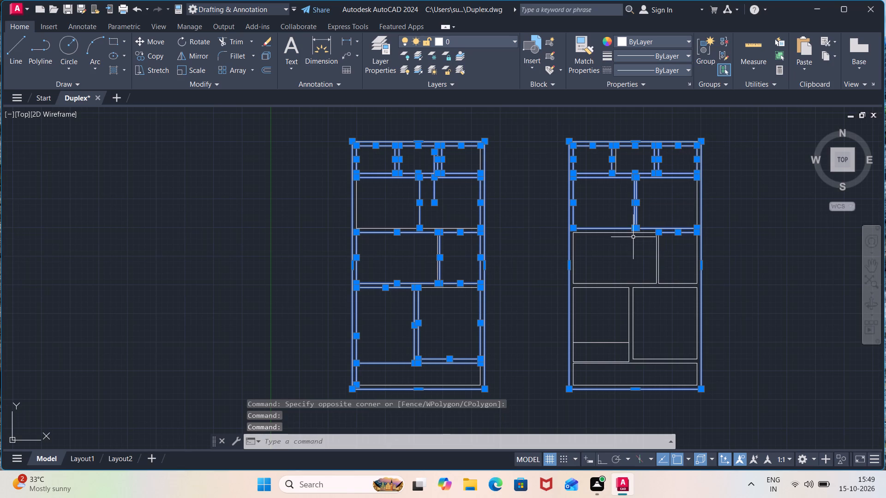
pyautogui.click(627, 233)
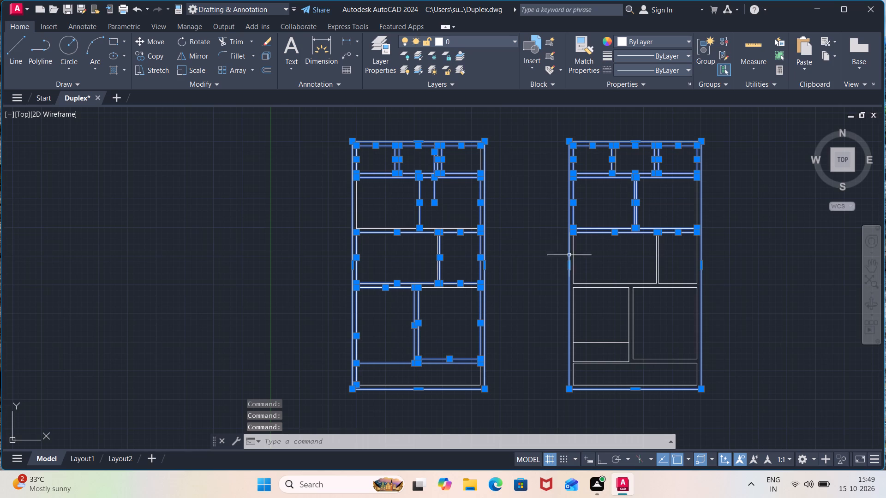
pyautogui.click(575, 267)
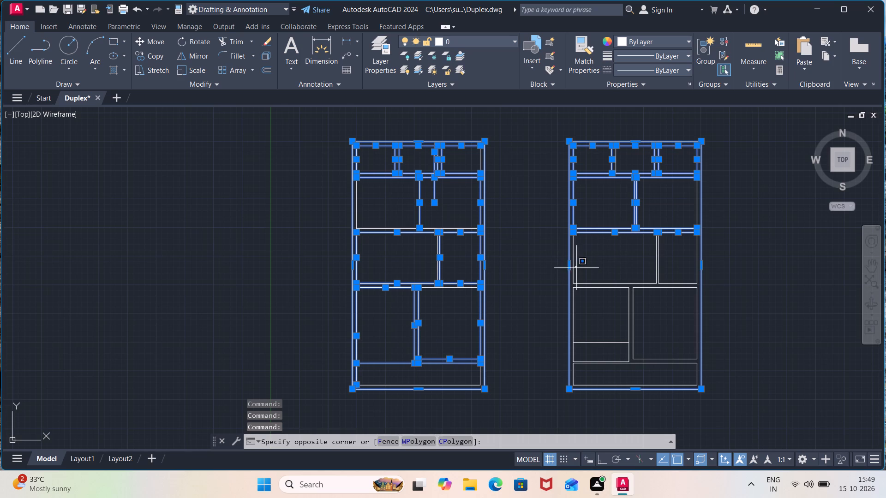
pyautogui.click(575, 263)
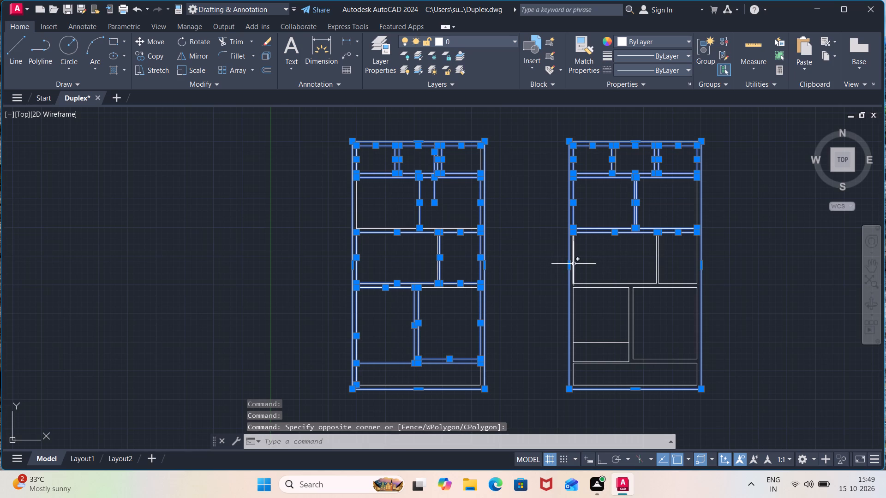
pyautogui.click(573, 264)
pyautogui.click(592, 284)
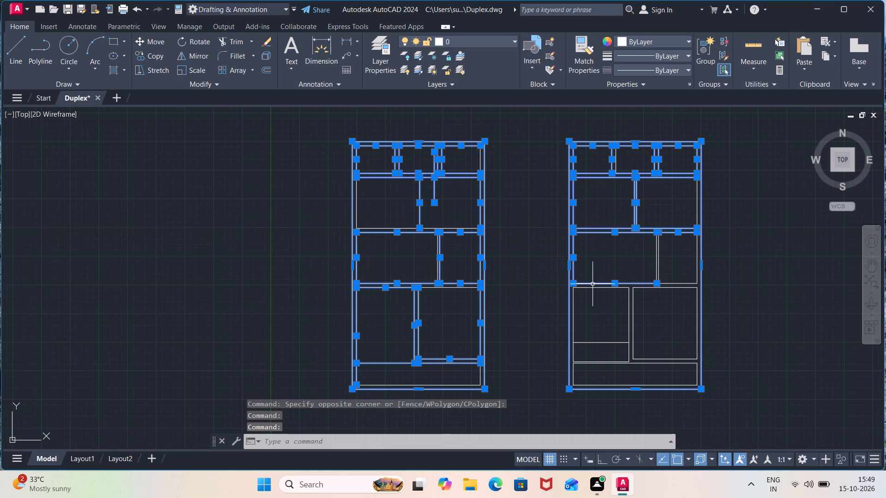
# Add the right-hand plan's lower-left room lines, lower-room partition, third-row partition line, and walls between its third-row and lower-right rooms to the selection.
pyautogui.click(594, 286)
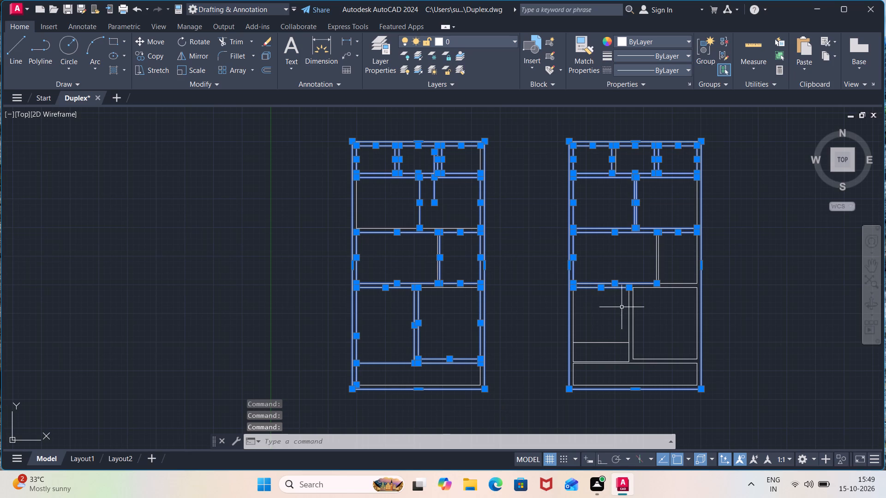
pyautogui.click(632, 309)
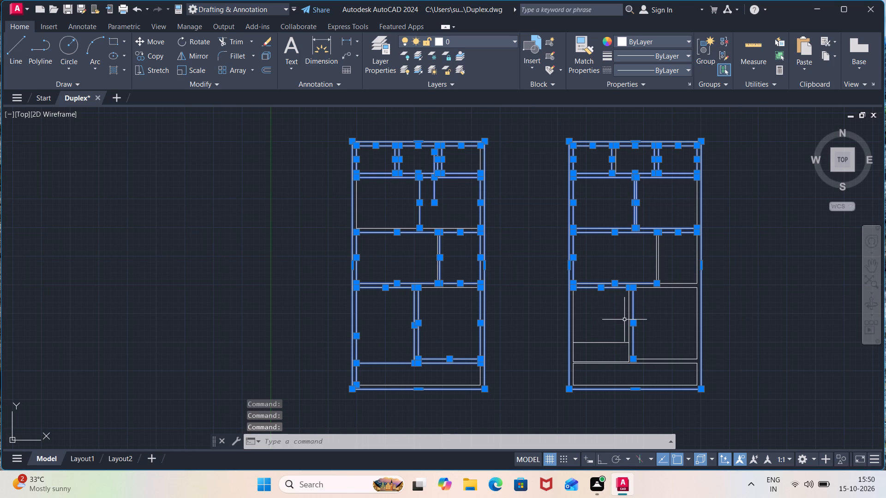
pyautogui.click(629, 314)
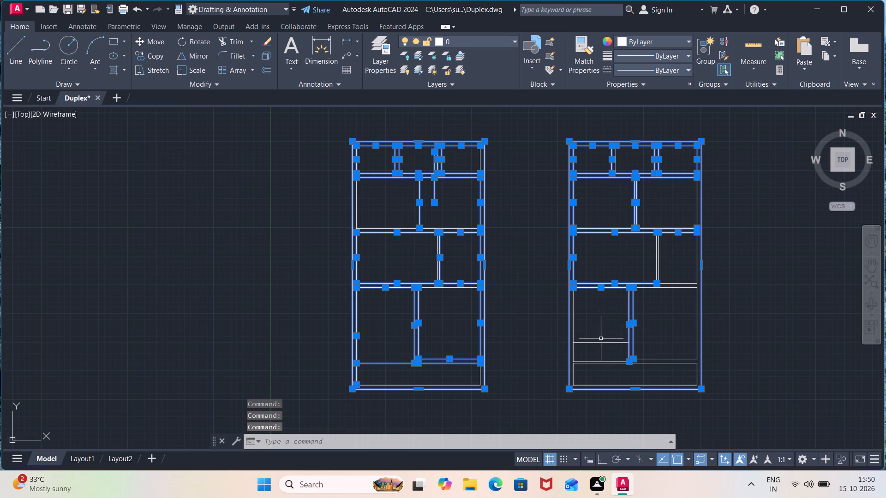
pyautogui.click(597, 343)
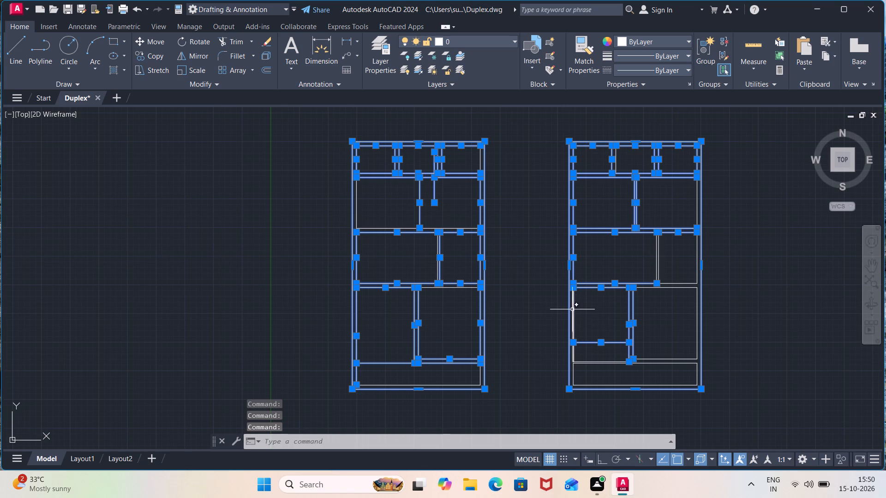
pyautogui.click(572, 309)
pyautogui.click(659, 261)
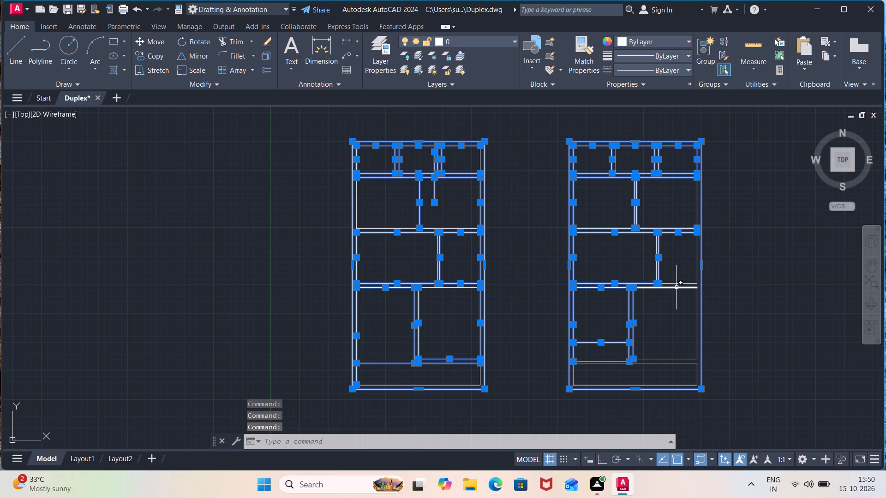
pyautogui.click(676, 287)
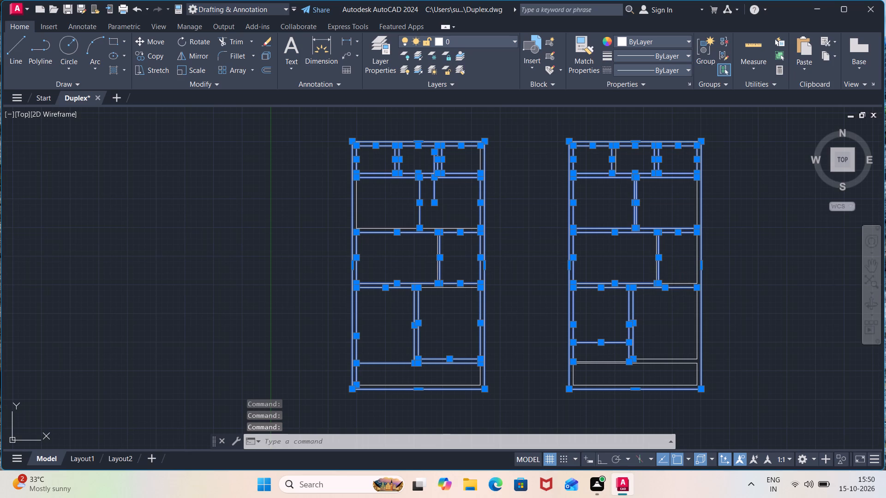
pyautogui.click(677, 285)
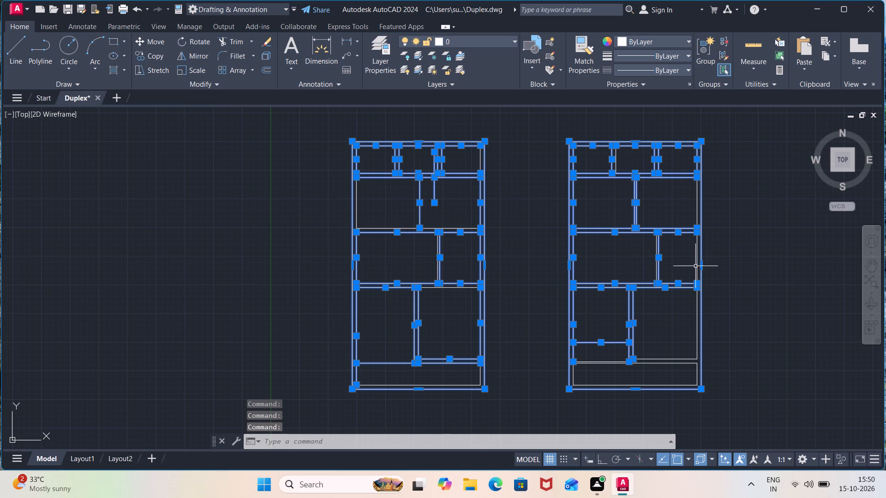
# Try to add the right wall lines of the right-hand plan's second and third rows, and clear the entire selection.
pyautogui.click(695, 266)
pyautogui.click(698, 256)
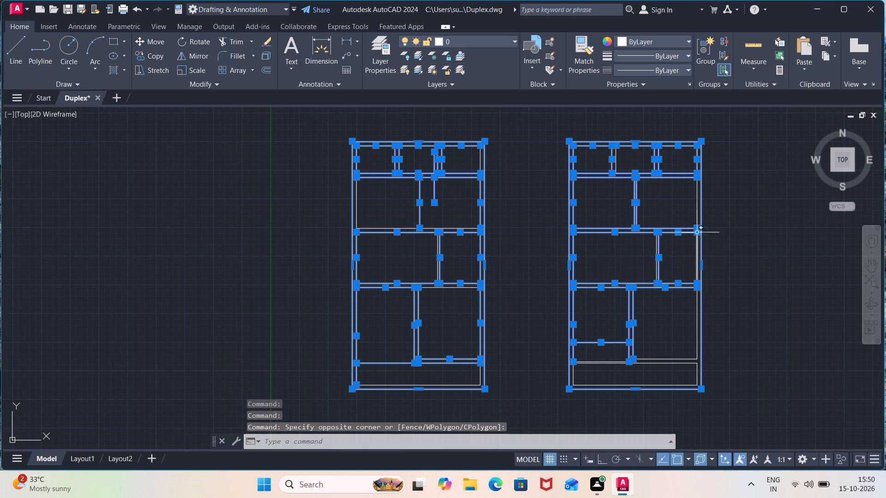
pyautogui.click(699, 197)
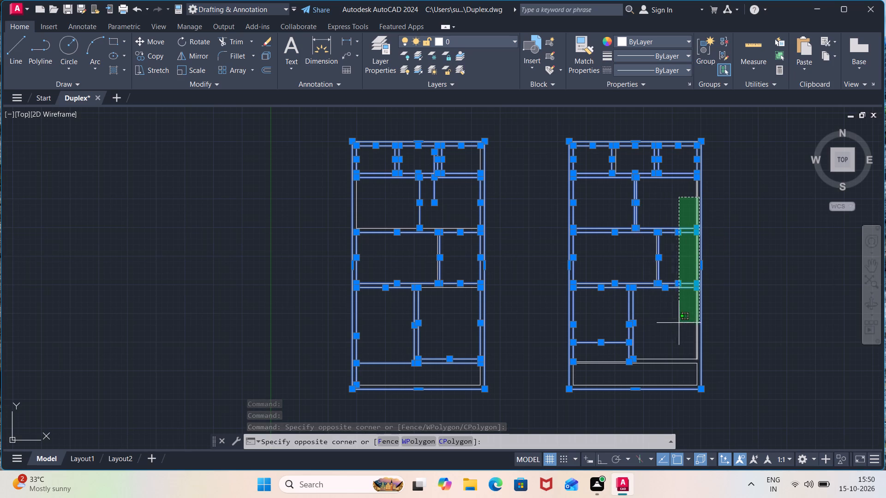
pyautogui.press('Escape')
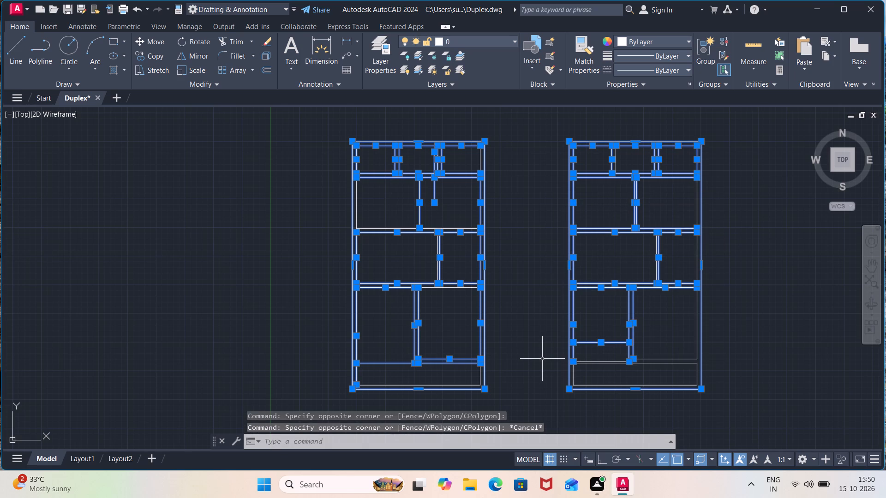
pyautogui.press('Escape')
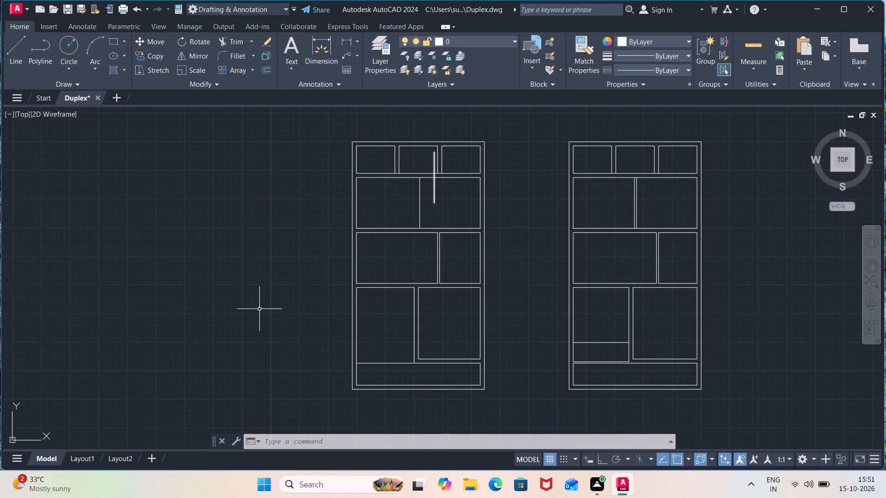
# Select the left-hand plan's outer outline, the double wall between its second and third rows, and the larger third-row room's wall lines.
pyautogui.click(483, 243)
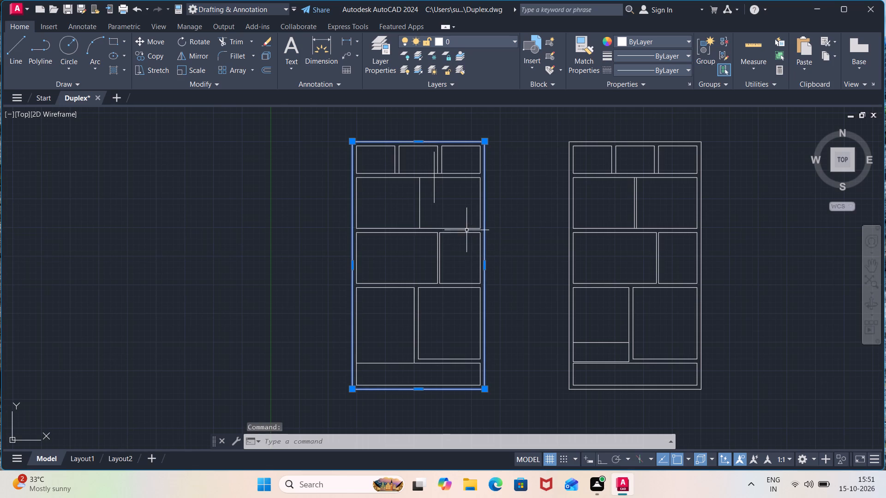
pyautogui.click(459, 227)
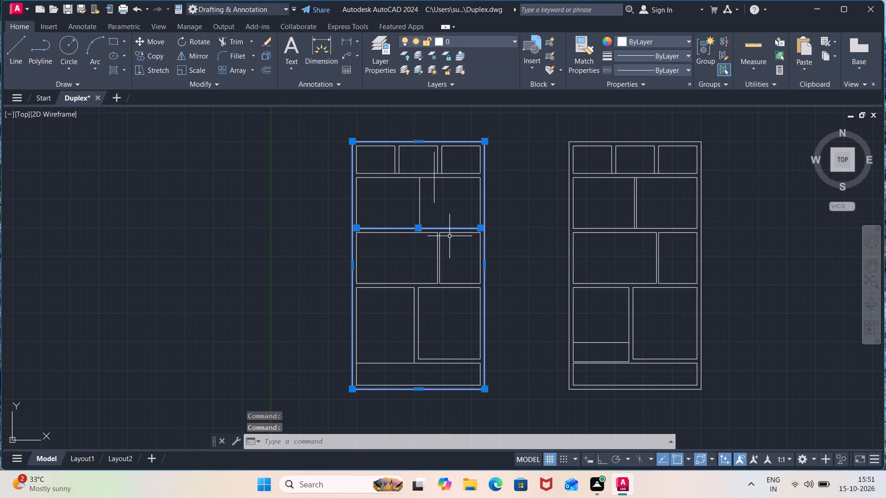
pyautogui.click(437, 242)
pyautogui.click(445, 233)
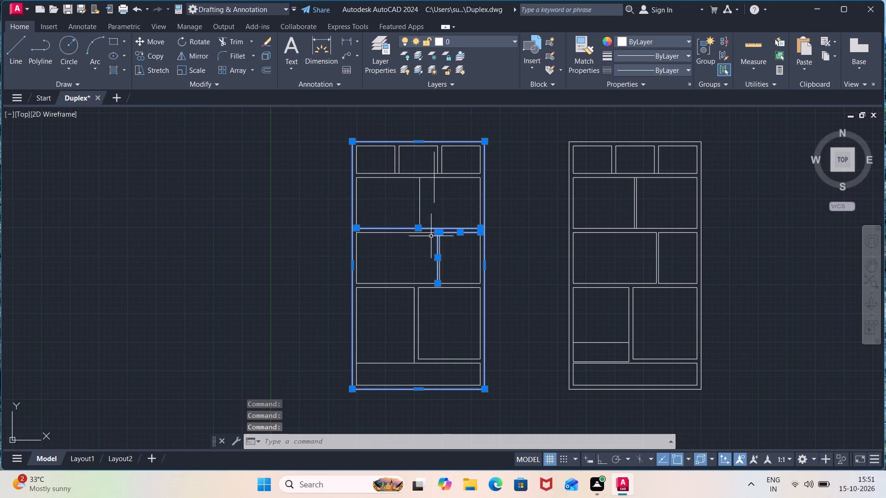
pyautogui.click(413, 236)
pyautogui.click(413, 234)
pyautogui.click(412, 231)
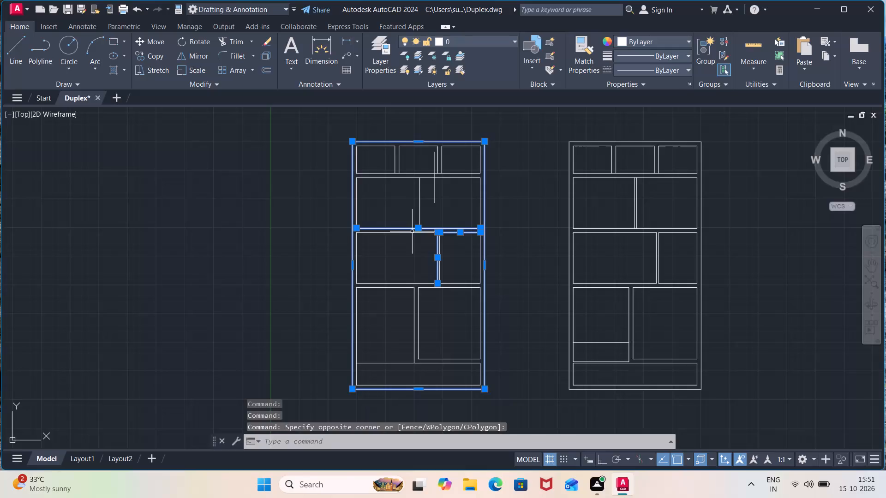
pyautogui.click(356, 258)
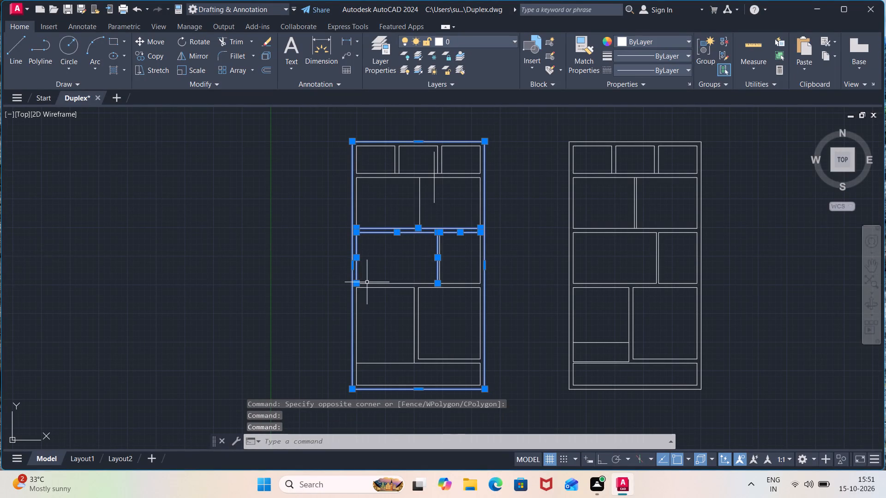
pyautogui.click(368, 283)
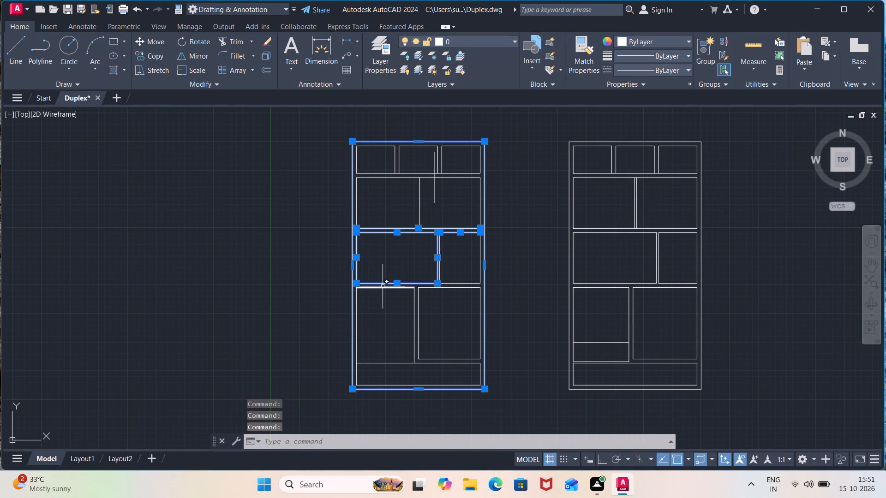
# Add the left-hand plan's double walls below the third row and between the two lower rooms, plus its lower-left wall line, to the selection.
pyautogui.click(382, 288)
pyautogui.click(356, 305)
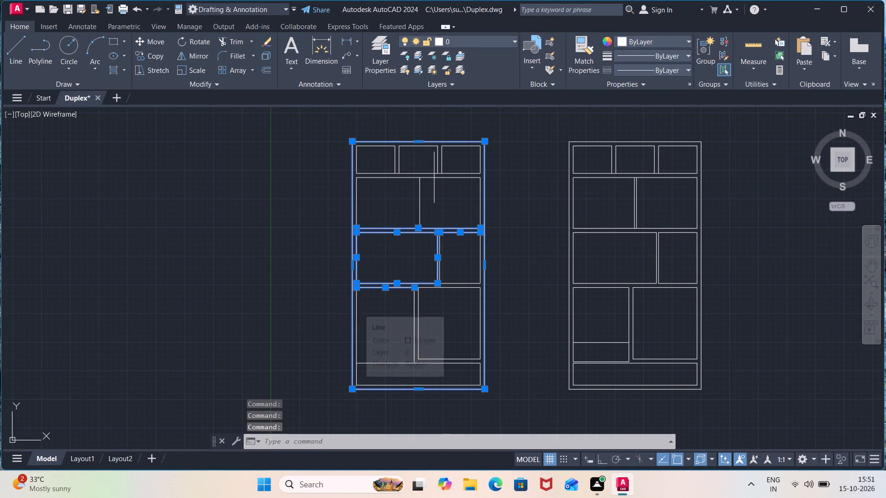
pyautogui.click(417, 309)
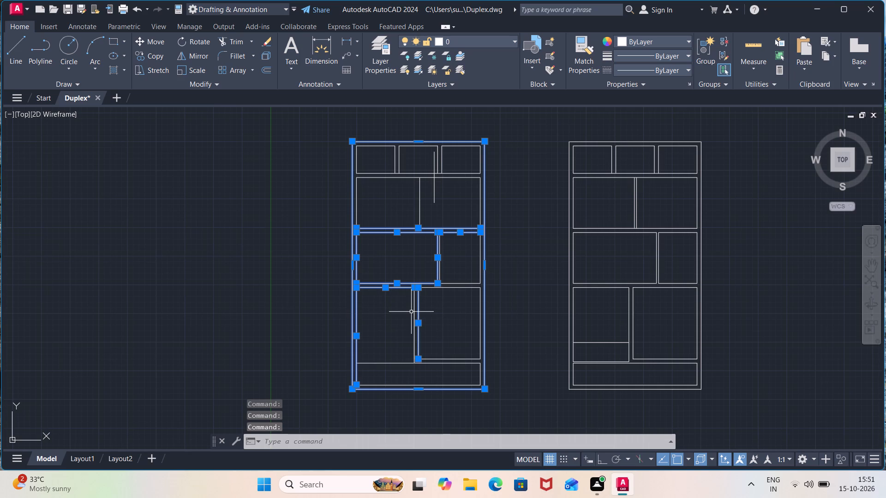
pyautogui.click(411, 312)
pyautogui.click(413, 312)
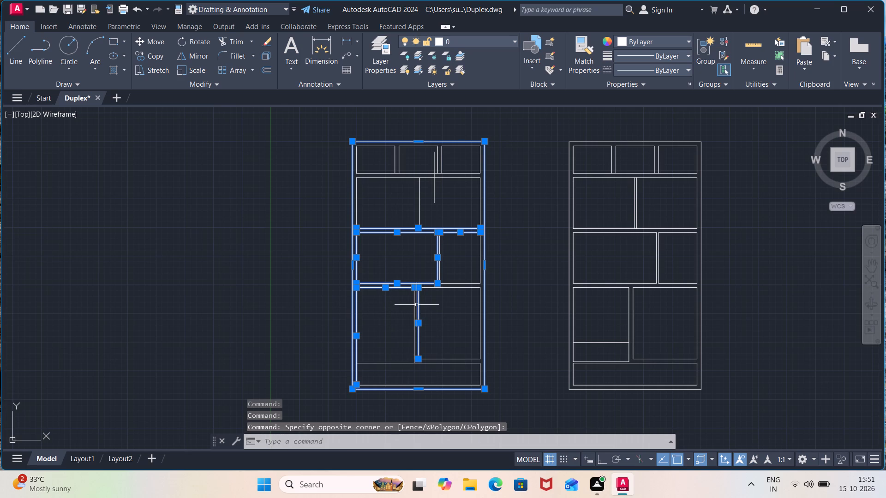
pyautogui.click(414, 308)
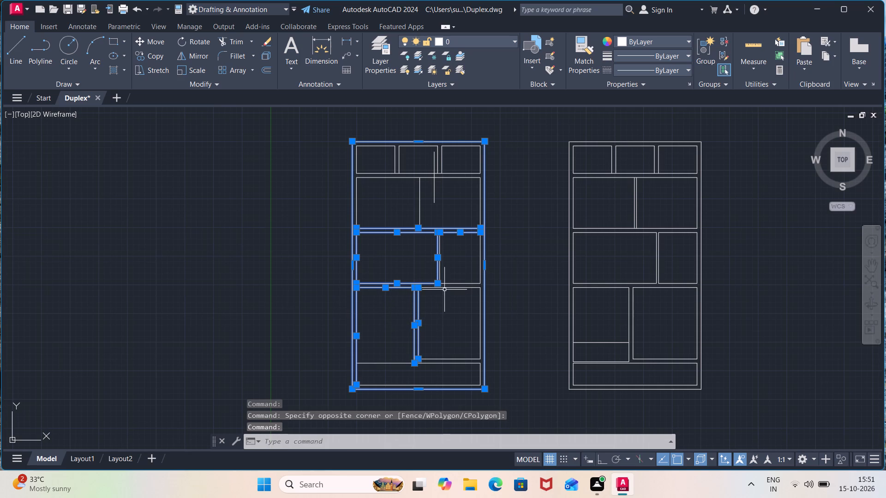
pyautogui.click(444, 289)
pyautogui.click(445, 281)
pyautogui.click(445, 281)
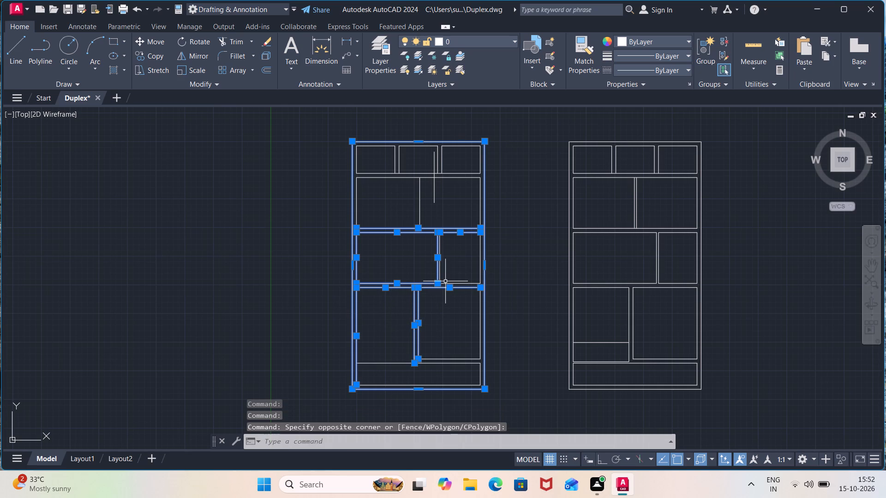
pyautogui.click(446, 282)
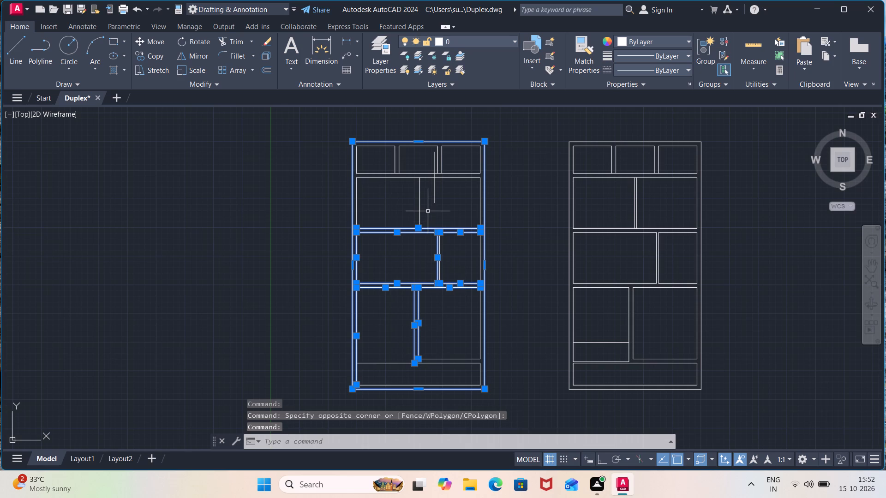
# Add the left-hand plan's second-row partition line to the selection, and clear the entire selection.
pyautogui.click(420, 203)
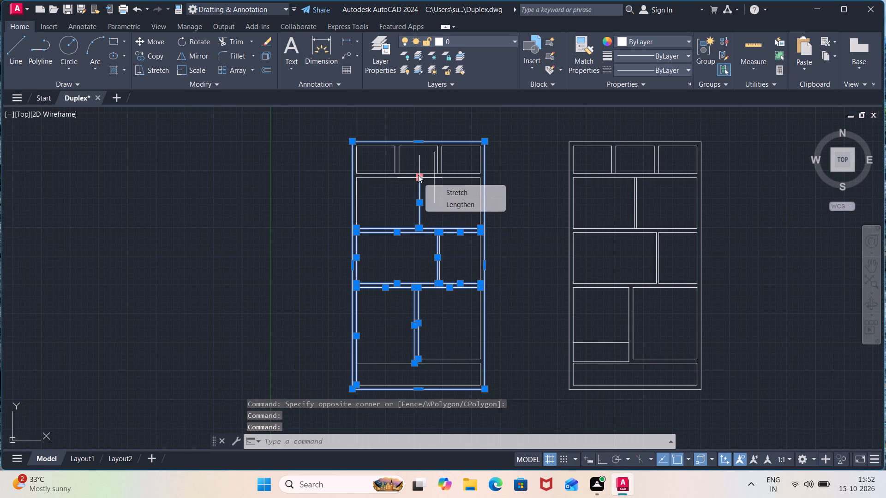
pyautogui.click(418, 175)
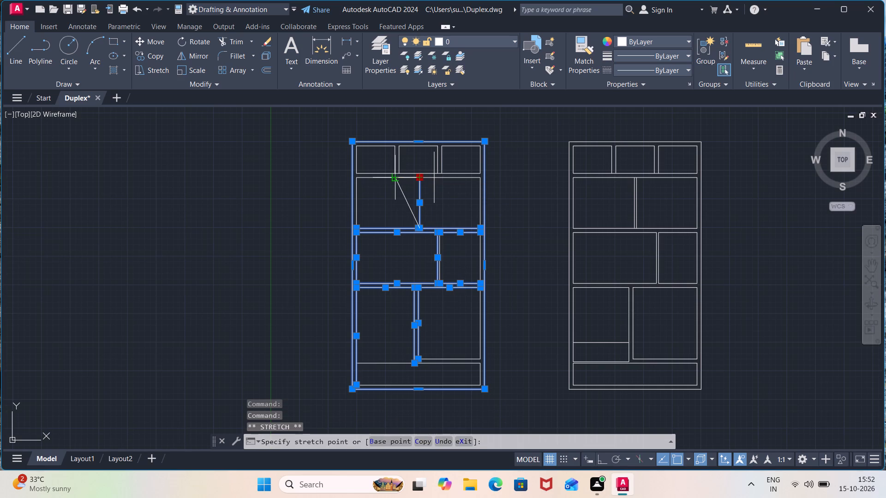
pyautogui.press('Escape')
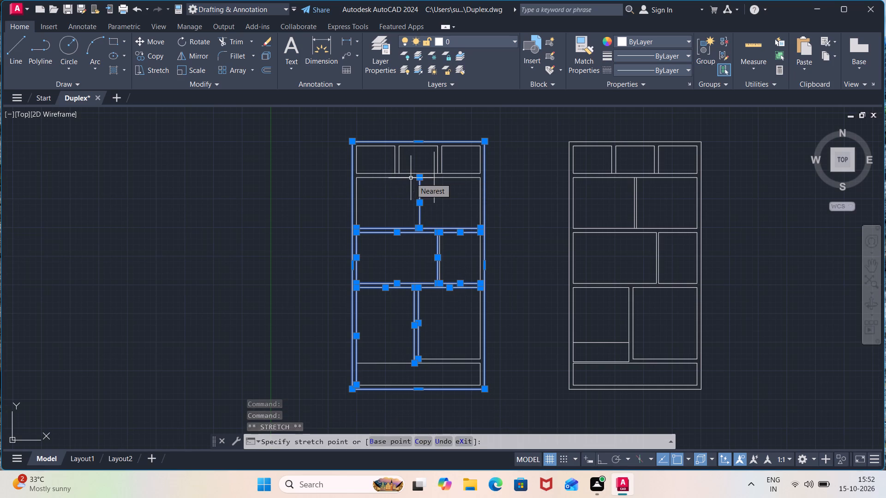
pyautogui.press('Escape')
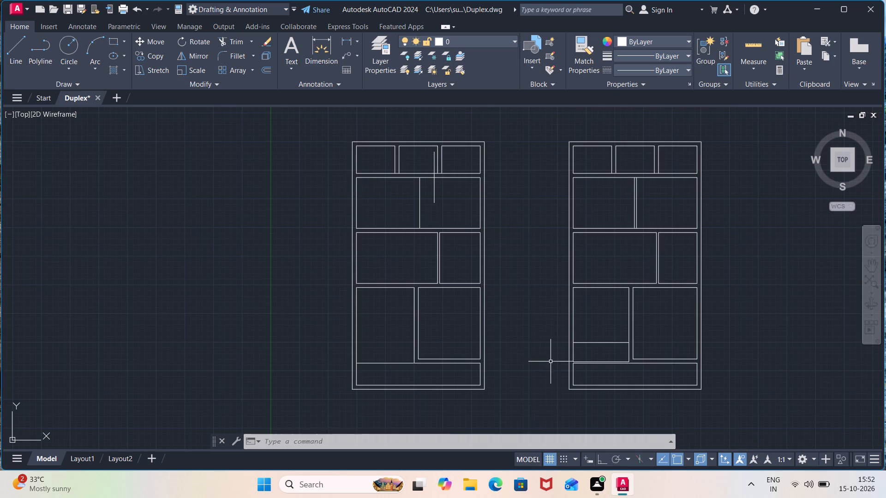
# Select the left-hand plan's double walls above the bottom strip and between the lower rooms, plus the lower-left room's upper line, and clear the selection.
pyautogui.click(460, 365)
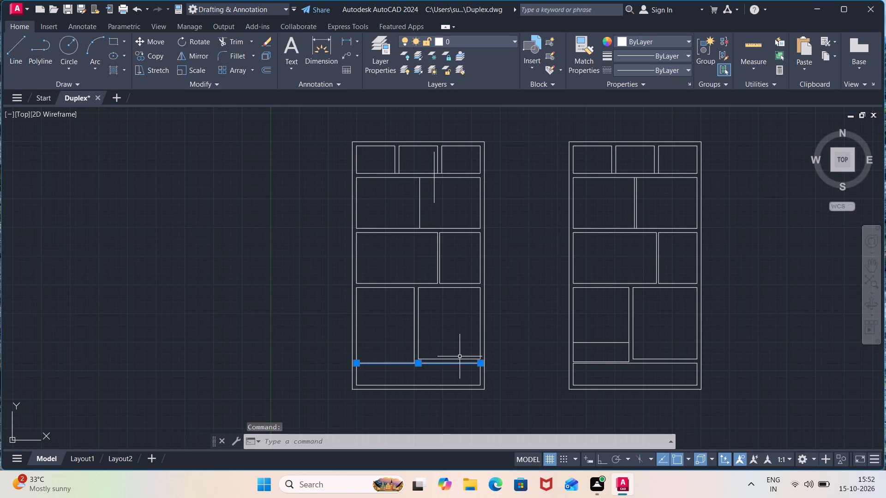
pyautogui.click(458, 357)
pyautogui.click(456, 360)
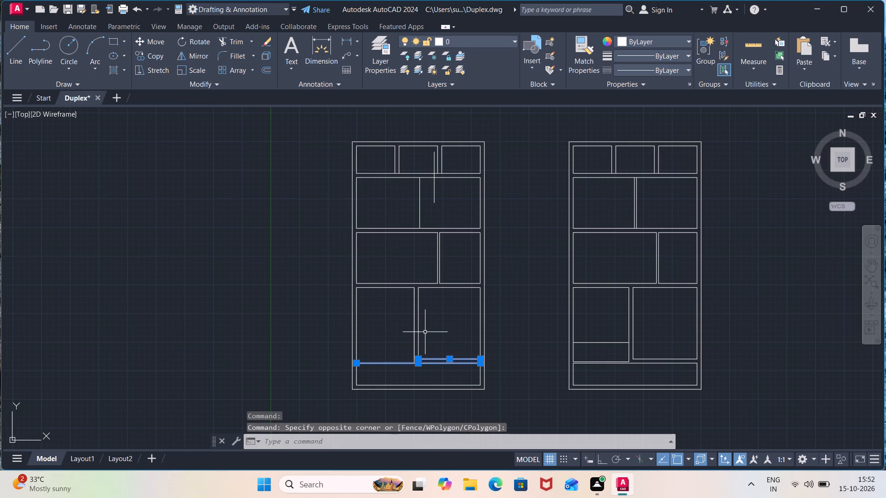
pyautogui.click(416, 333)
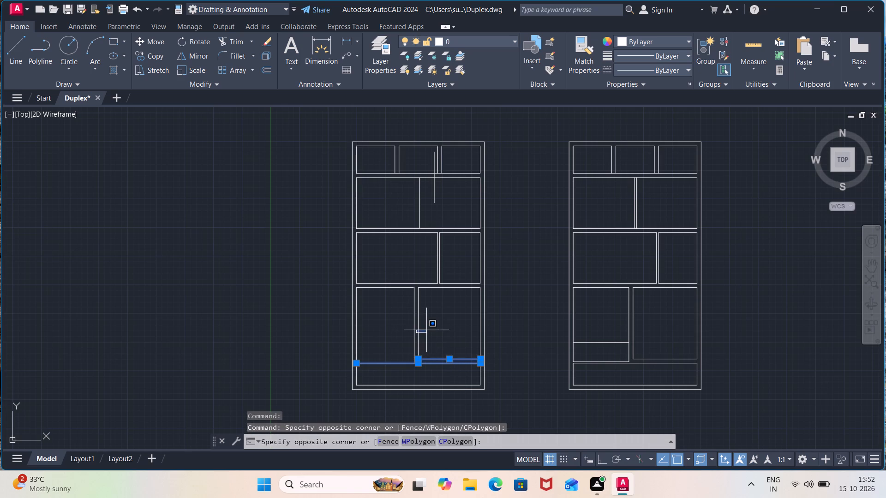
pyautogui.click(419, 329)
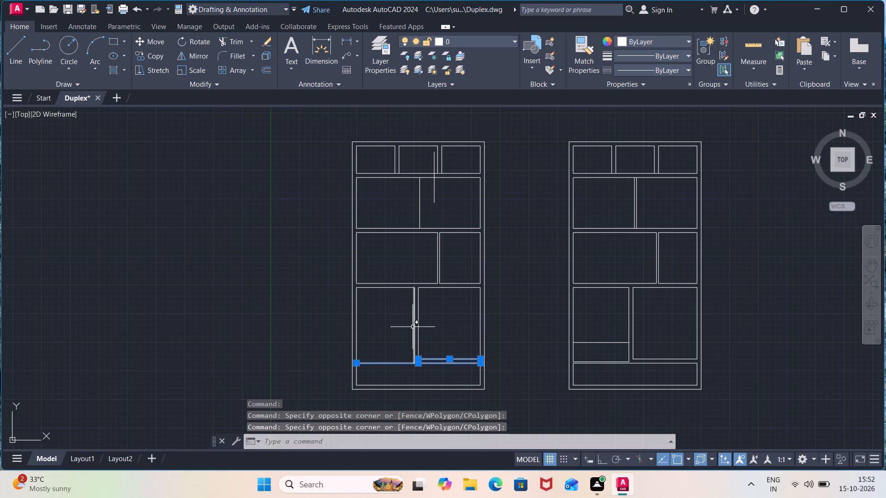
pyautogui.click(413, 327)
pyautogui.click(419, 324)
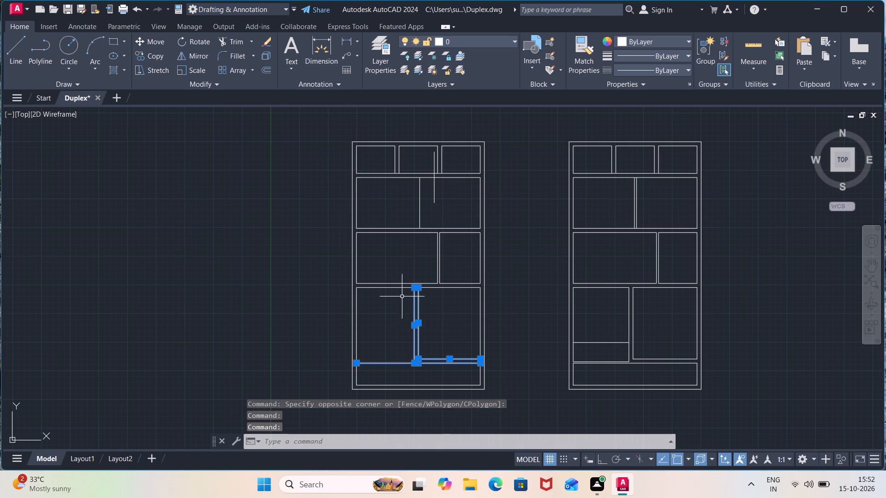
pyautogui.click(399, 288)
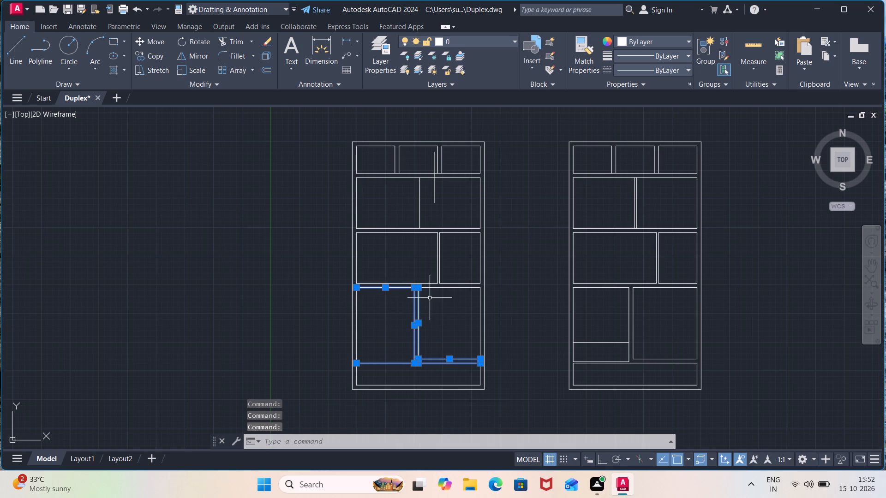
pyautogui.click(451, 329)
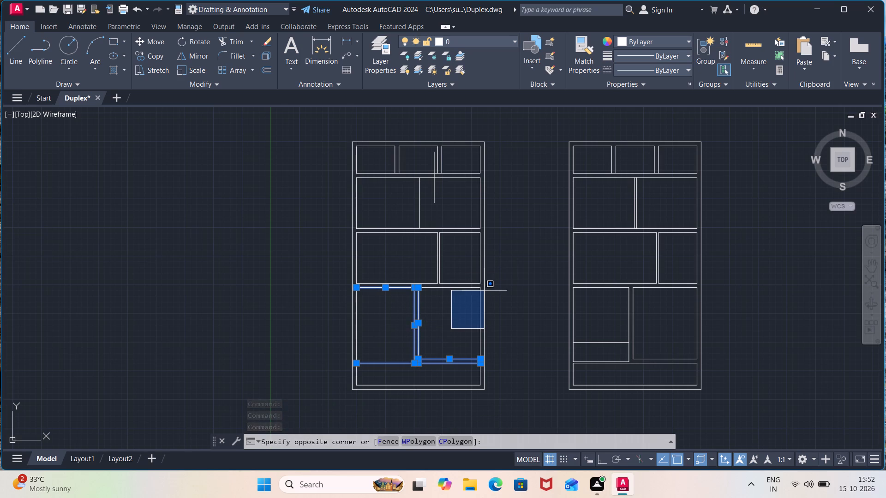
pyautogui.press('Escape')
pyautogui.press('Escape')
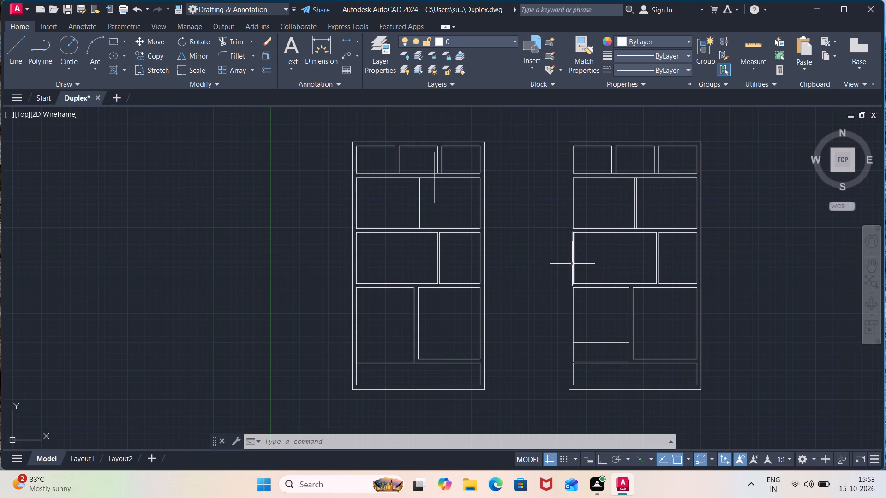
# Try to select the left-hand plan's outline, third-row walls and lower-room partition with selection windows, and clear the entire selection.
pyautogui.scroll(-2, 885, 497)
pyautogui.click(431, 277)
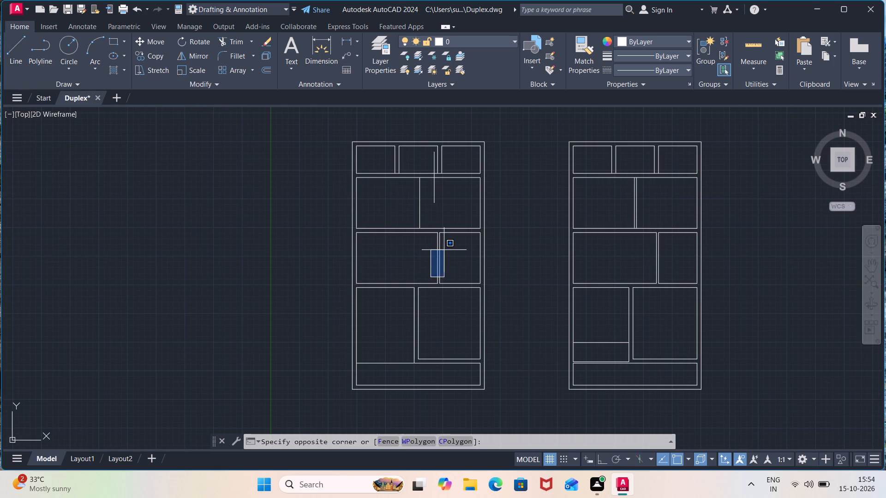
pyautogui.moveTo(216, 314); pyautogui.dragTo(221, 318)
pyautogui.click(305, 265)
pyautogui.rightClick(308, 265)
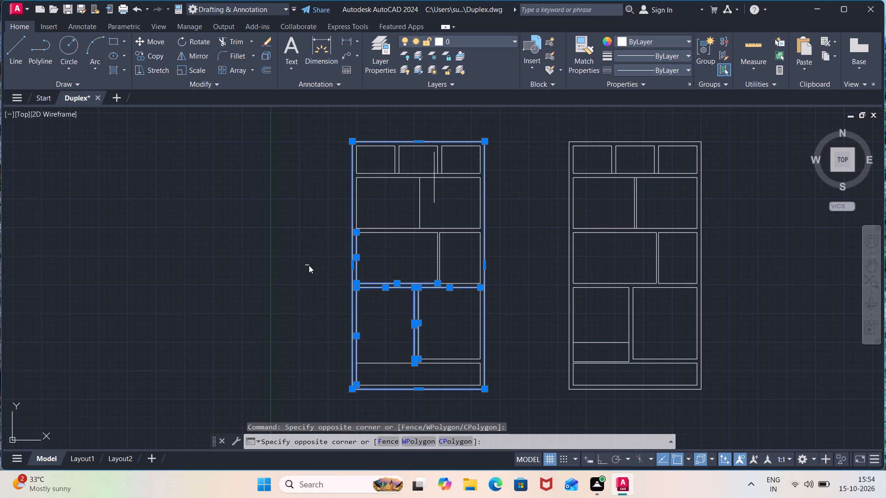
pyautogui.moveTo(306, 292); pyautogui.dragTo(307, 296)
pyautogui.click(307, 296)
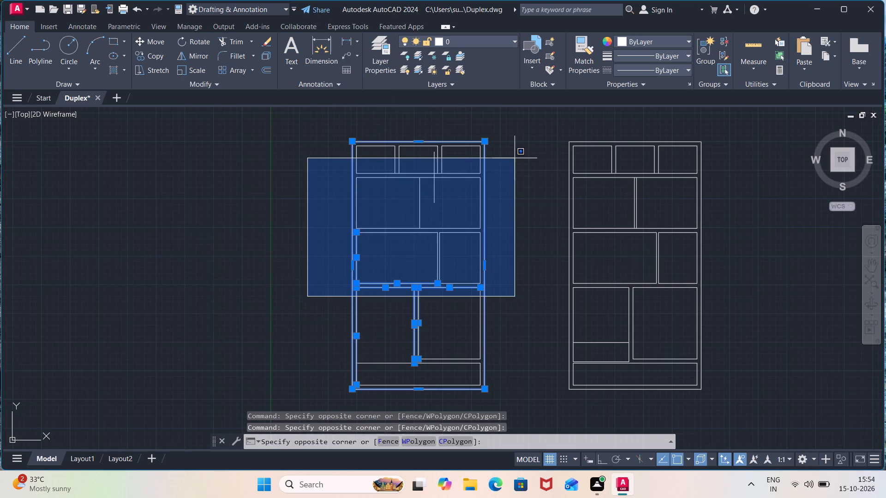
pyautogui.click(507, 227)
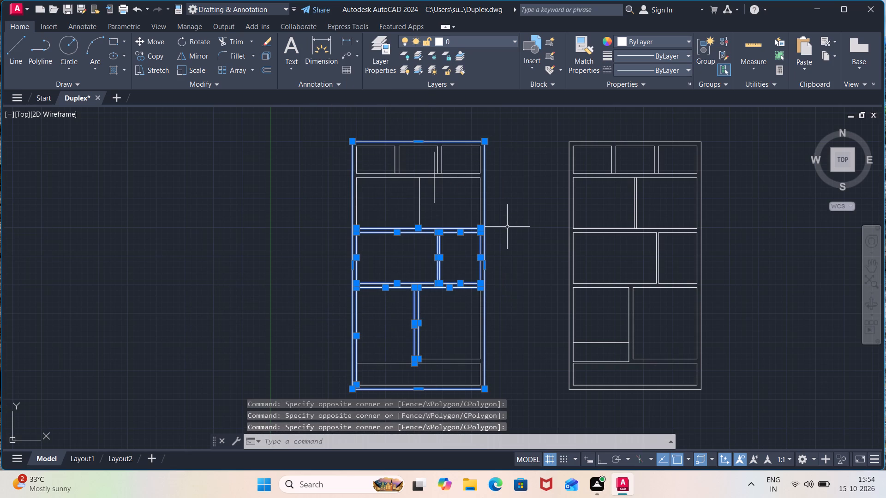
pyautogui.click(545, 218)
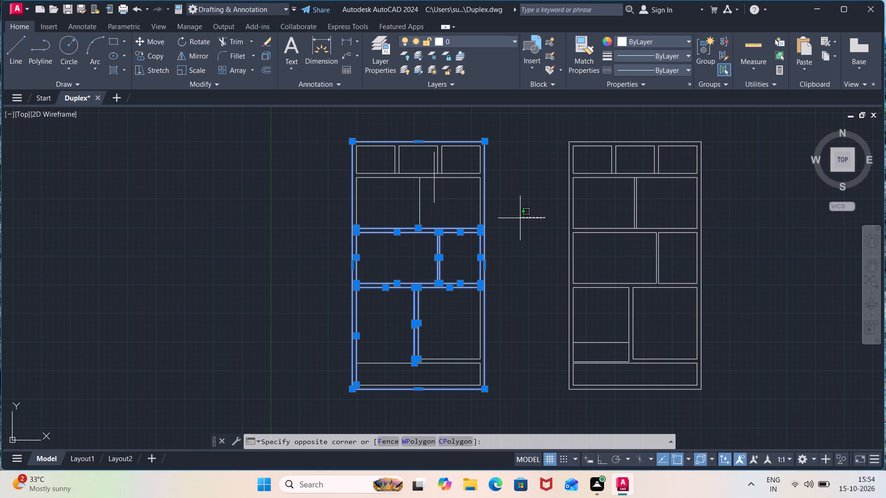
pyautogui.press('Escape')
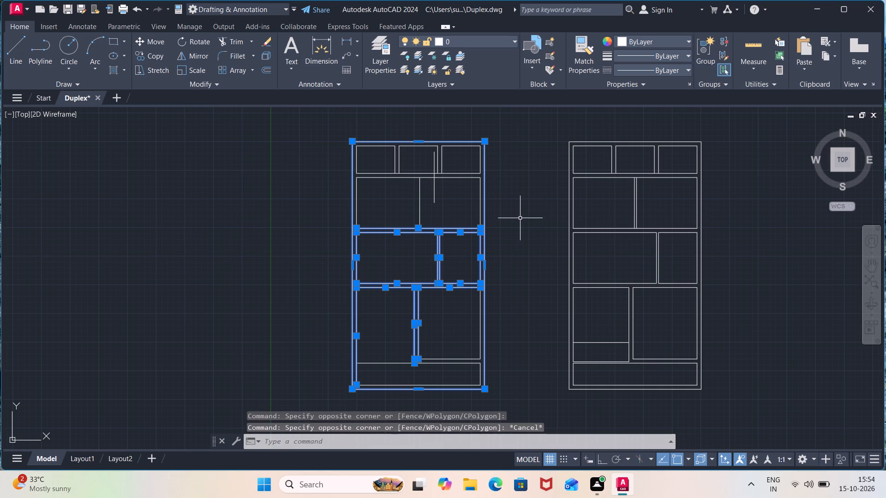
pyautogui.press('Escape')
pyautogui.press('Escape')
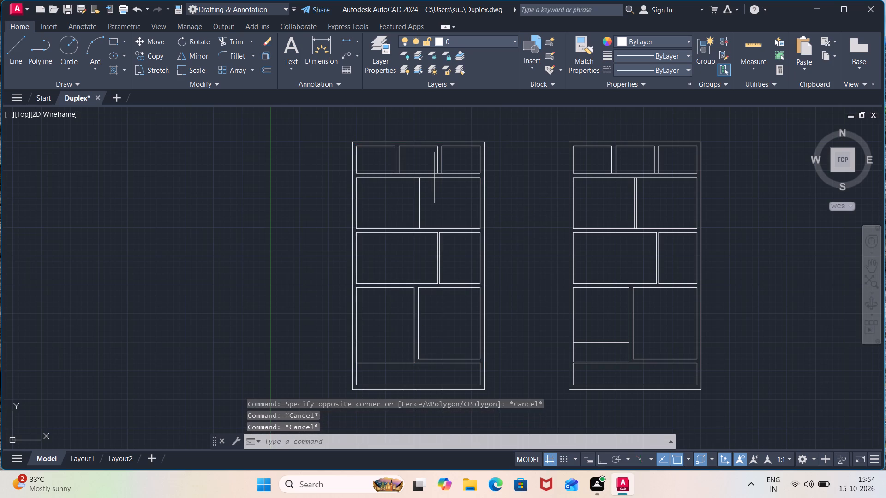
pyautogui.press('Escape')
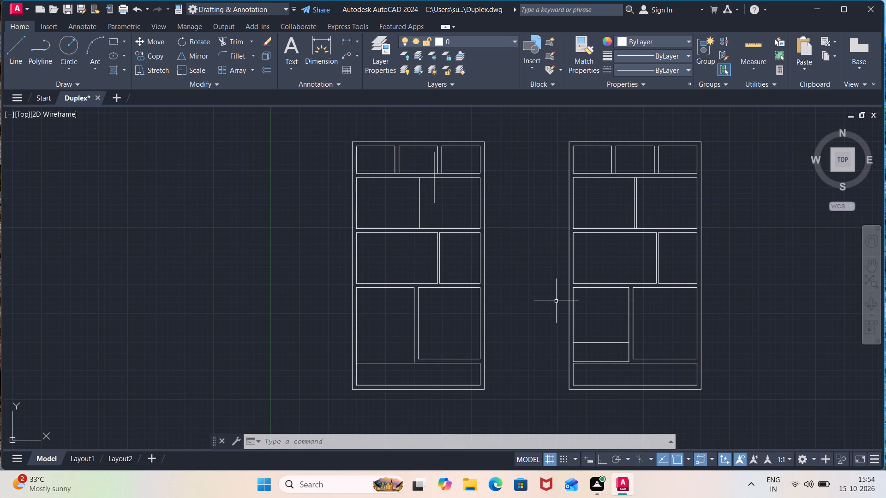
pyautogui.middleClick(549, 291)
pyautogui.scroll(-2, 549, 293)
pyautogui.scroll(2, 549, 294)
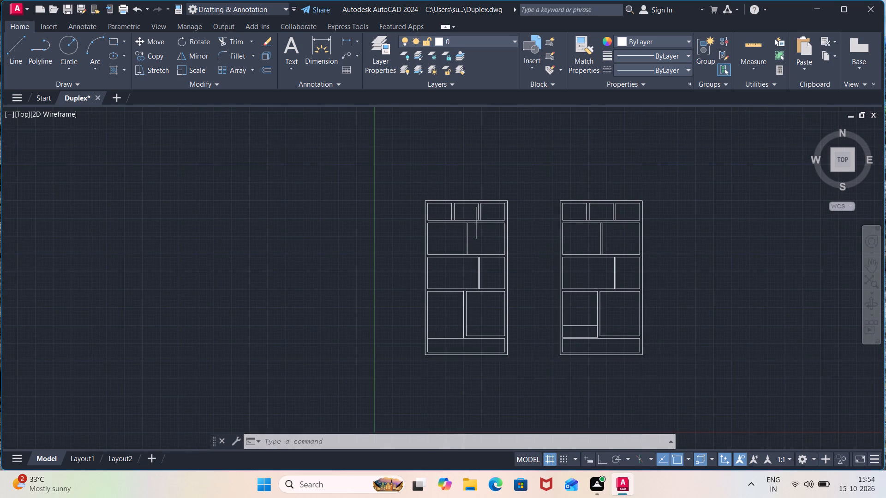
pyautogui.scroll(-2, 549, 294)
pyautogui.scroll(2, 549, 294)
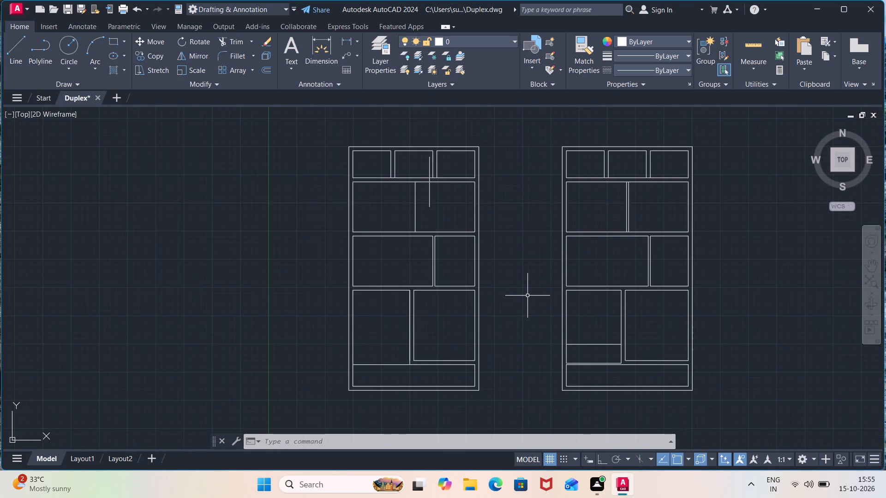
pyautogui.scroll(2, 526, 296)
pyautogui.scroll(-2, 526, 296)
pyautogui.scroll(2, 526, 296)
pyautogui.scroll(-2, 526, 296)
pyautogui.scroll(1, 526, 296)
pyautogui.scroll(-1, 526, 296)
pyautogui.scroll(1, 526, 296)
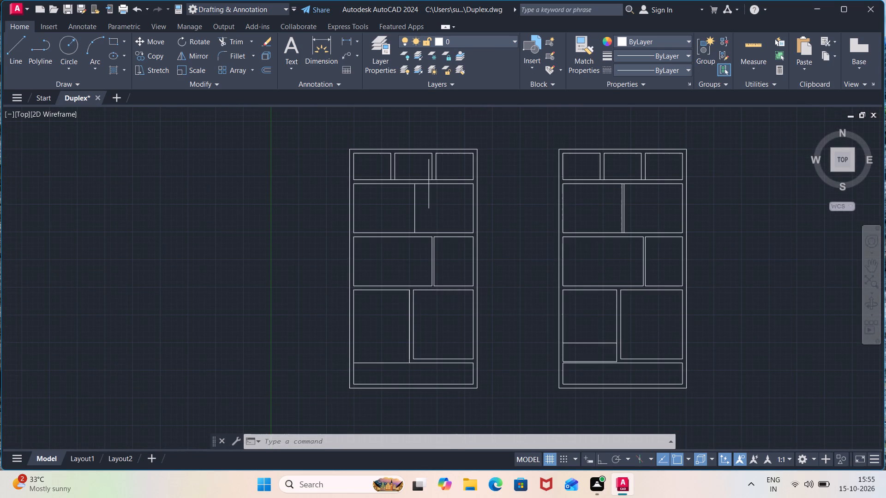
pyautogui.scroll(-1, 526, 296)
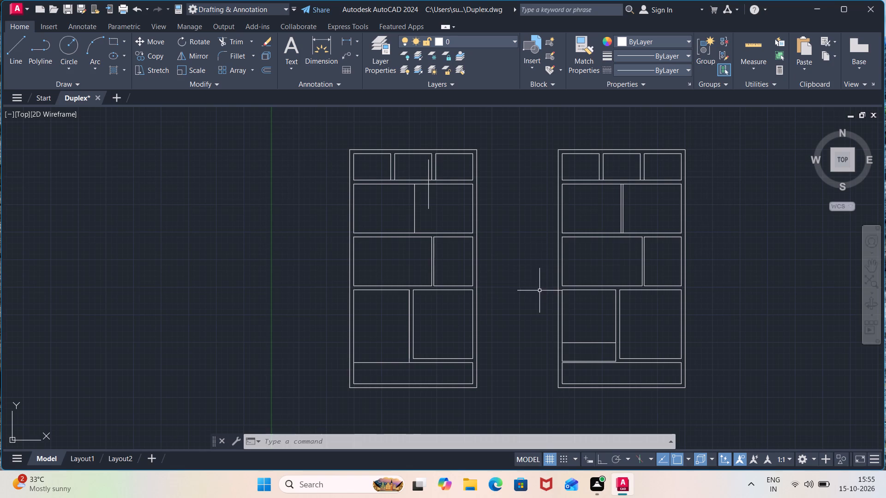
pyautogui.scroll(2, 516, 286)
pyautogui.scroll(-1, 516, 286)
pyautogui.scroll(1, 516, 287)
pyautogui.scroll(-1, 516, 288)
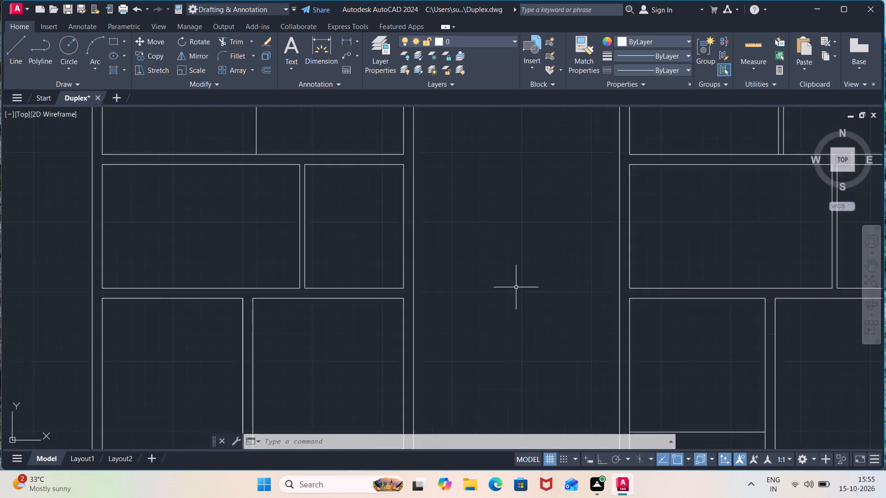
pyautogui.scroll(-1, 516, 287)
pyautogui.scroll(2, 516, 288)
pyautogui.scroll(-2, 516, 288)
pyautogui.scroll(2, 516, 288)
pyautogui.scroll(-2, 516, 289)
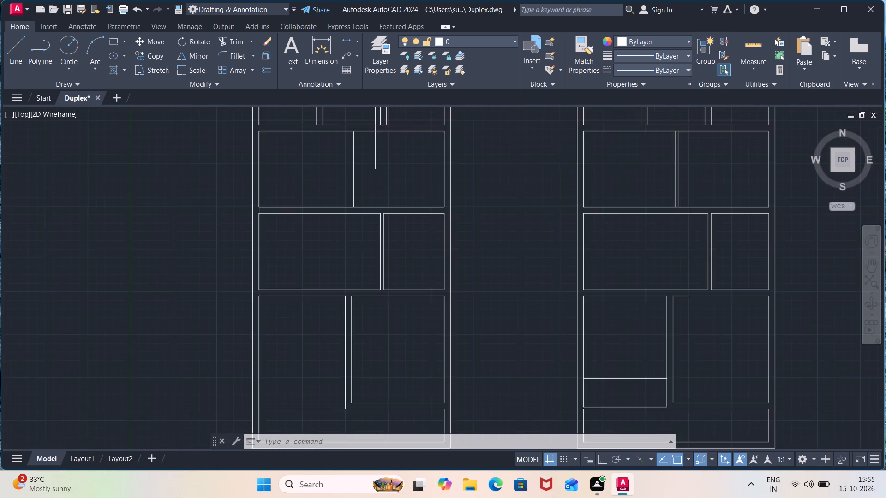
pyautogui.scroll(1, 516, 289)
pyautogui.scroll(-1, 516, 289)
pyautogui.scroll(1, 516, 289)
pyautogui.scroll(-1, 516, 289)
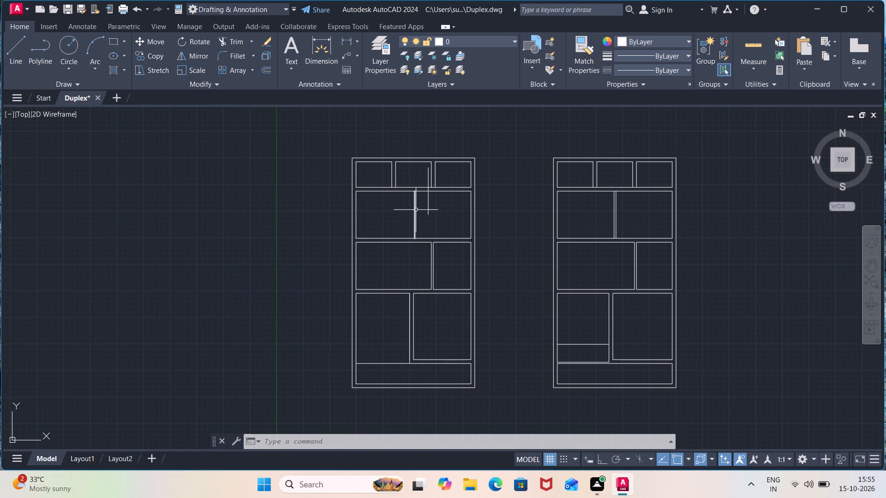
# Delete the stray vertical line crossing the wall between the left-hand plan's top-middle room and its second row.
pyautogui.click(429, 202)
pyautogui.press('Delete')
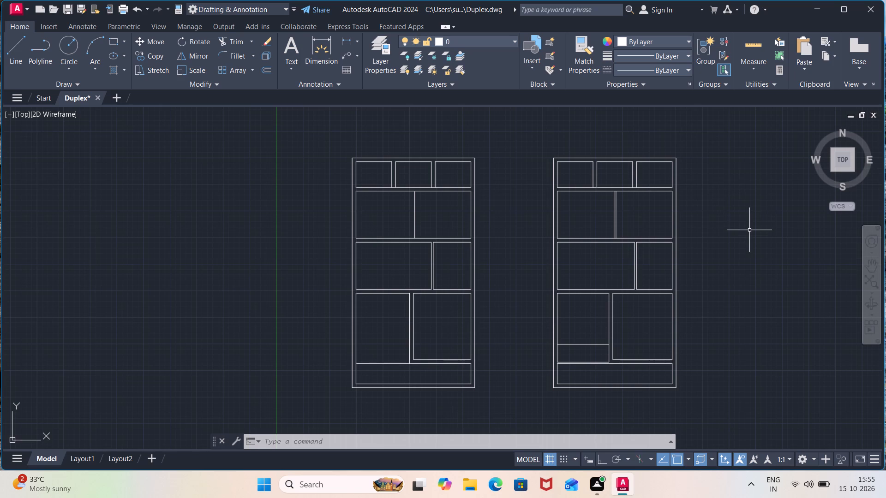
# Draw a closed square with 30" sides from lines in the empty area to the right of the right-hand plan.
pyautogui.press('l')
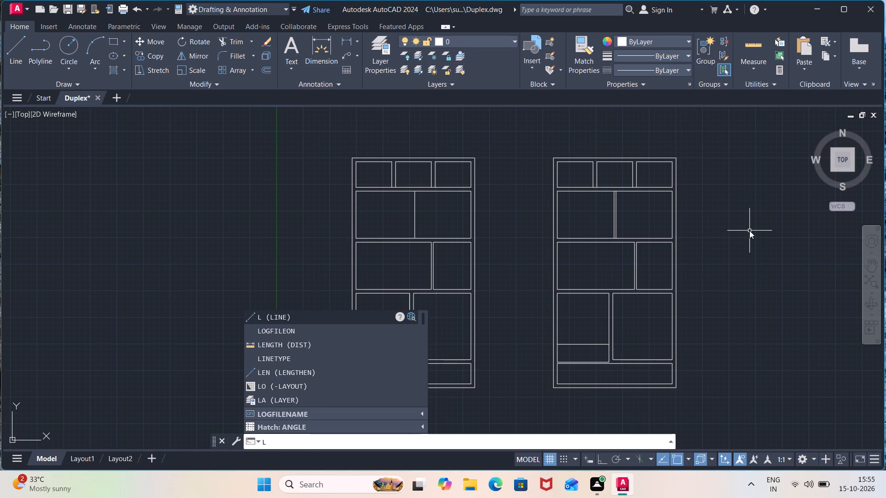
pyautogui.press('Return')
pyautogui.moveTo(749, 231); pyautogui.dragTo(752, 243)
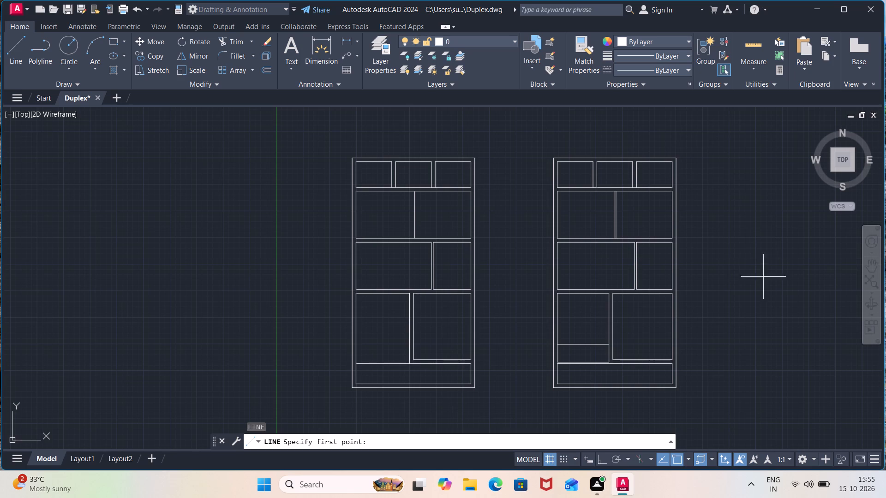
pyautogui.moveTo(752, 261); pyautogui.dragTo(744, 319)
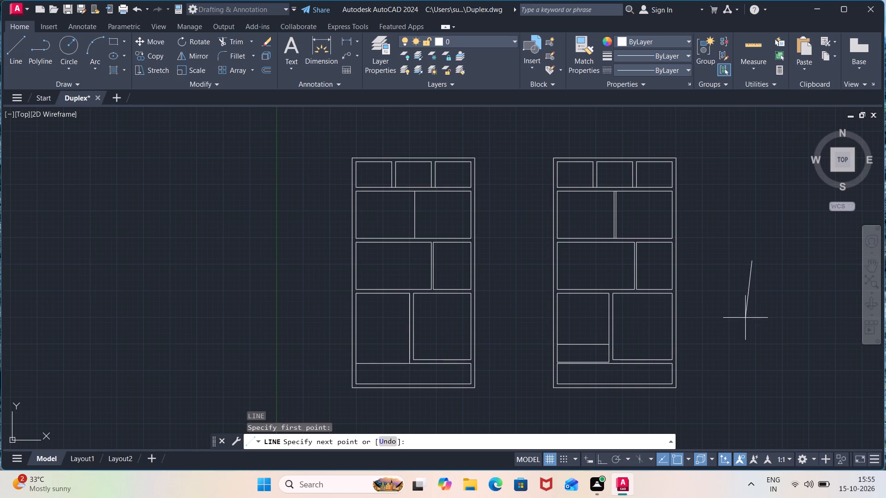
pyautogui.moveTo(744, 319); pyautogui.dragTo(753, 317)
pyautogui.write('30')
pyautogui.press('Return')
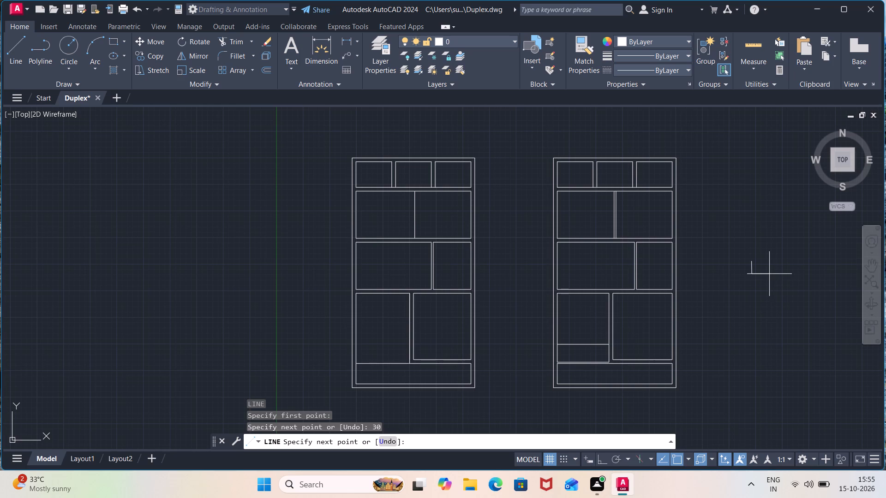
pyautogui.press('3')
pyautogui.press('0')
pyautogui.press('Return')
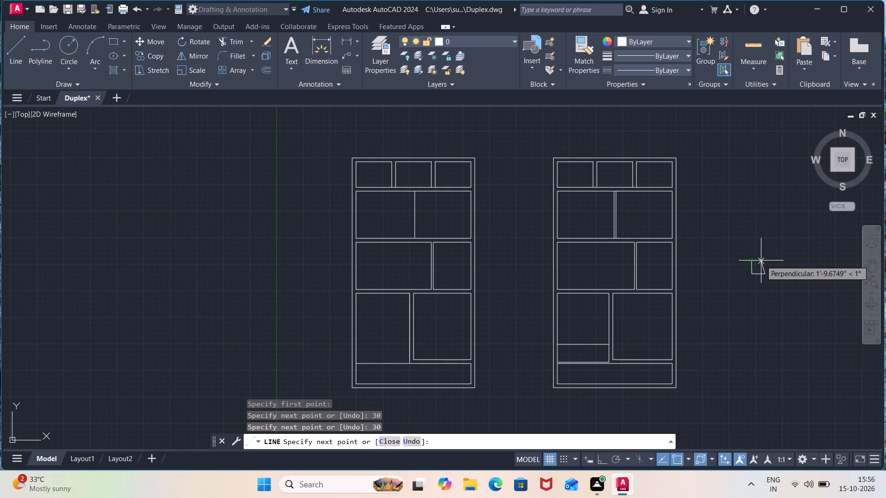
pyautogui.write('30')
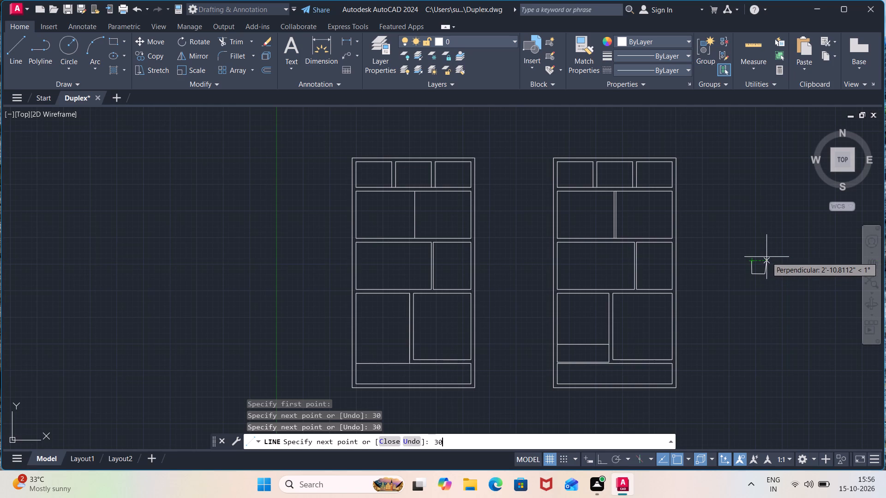
pyautogui.press('Return')
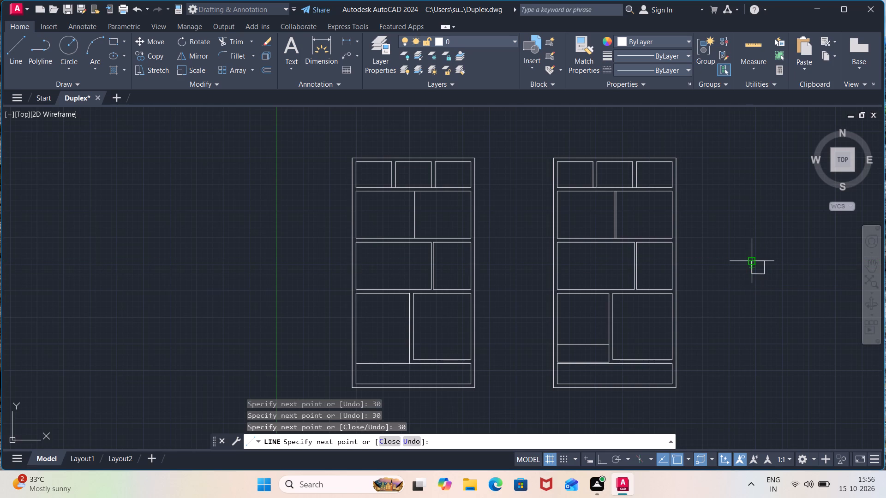
pyautogui.click(752, 260)
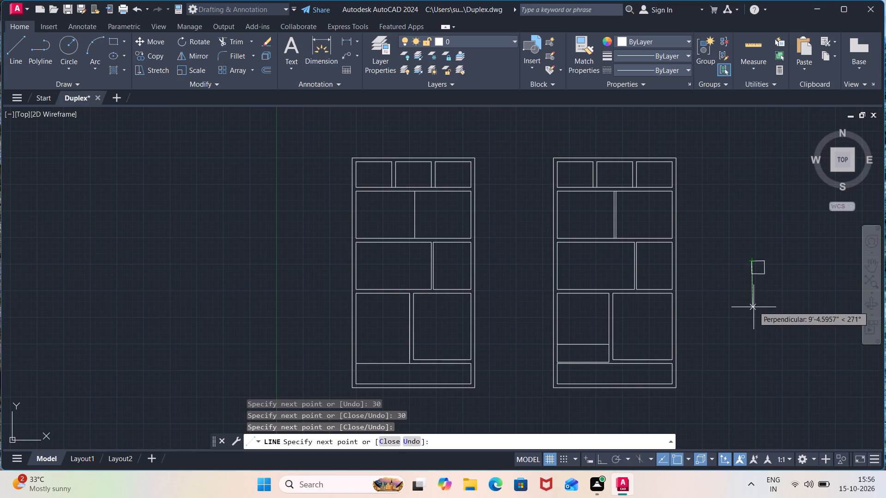
pyautogui.press('Escape')
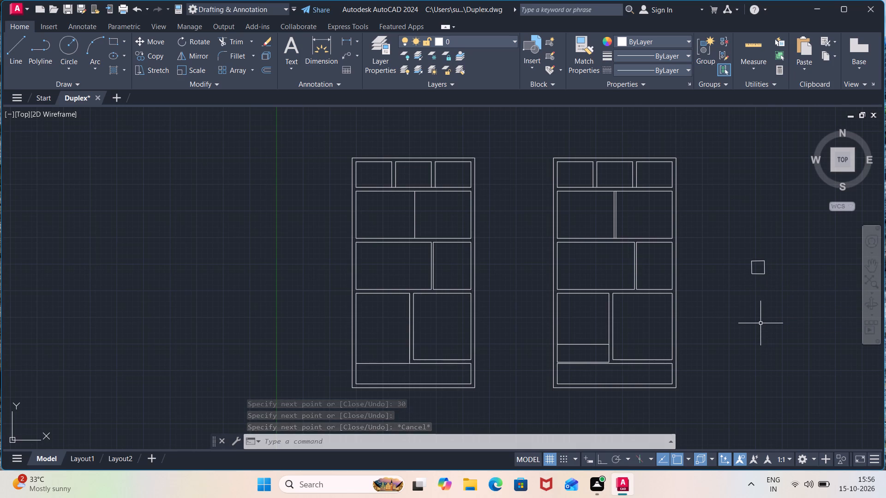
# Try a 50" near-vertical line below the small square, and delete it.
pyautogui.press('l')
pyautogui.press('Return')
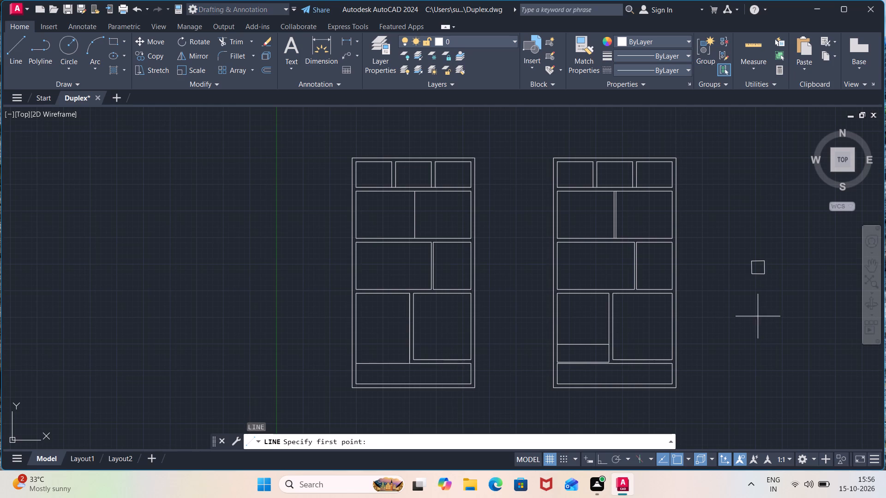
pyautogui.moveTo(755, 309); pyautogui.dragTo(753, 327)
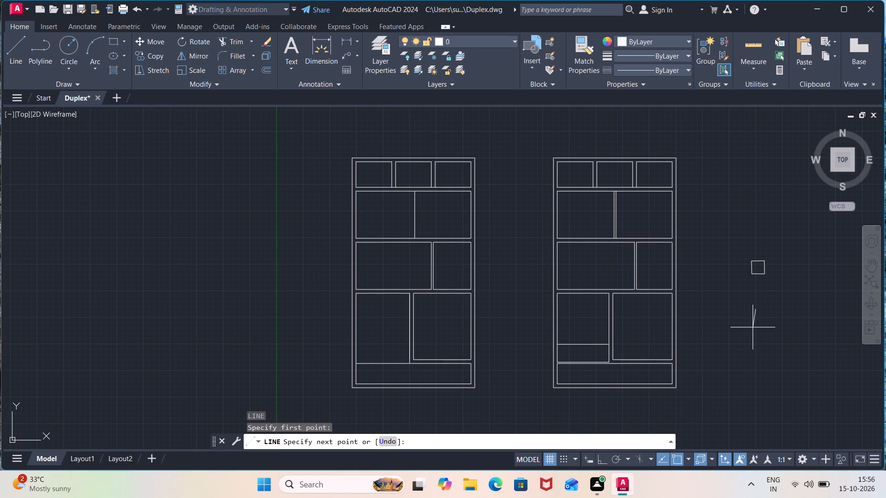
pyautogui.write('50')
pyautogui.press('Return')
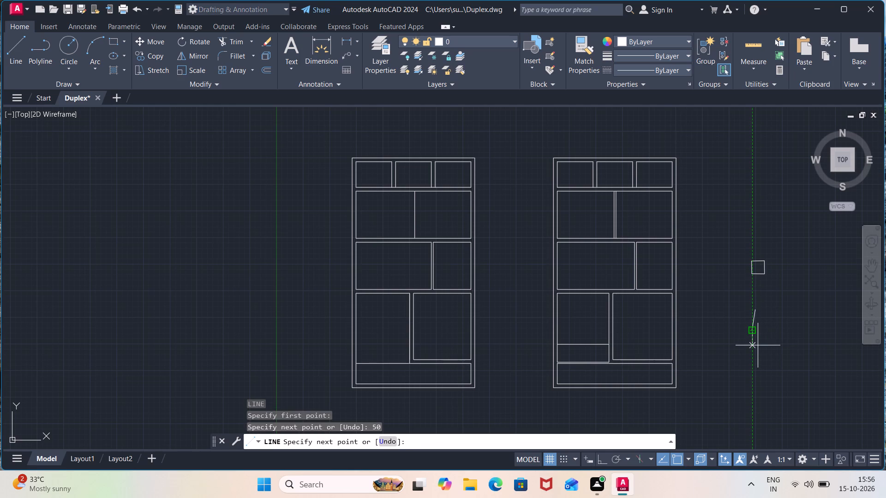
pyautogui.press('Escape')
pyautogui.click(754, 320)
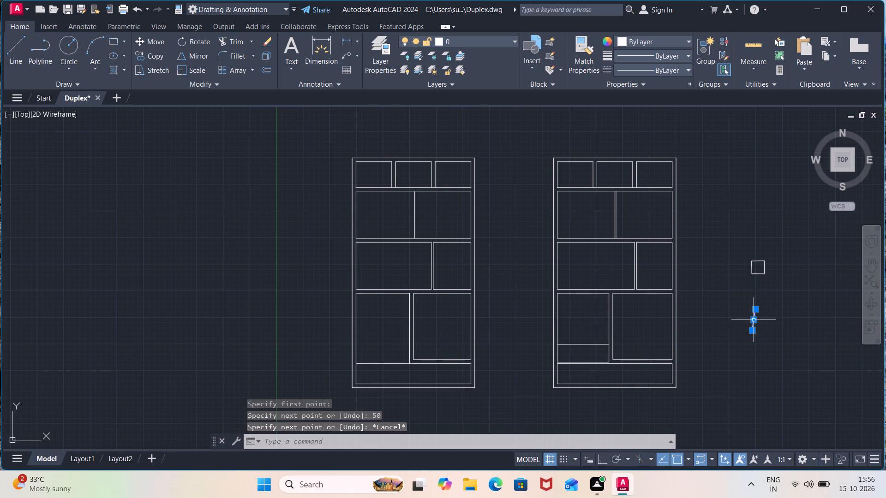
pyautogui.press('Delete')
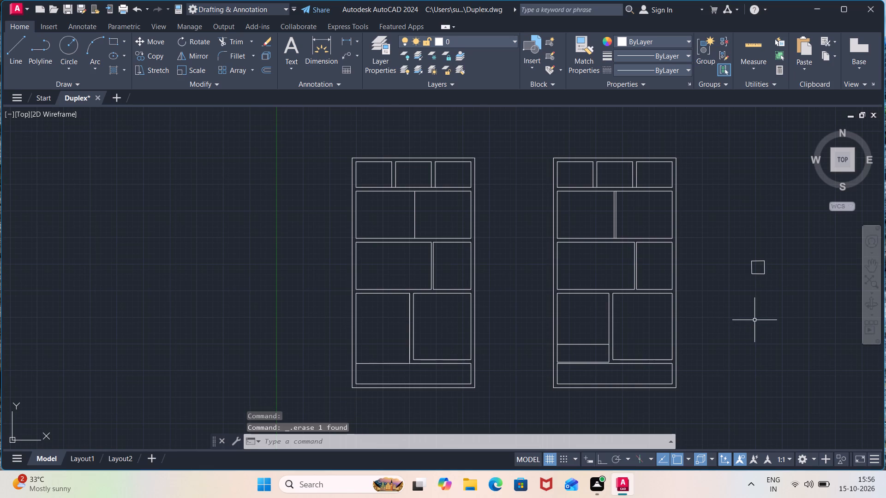
# Draw a single near-vertical line 60" long below the small square beside the right-hand plan.
pyautogui.press('l')
pyautogui.press('Return')
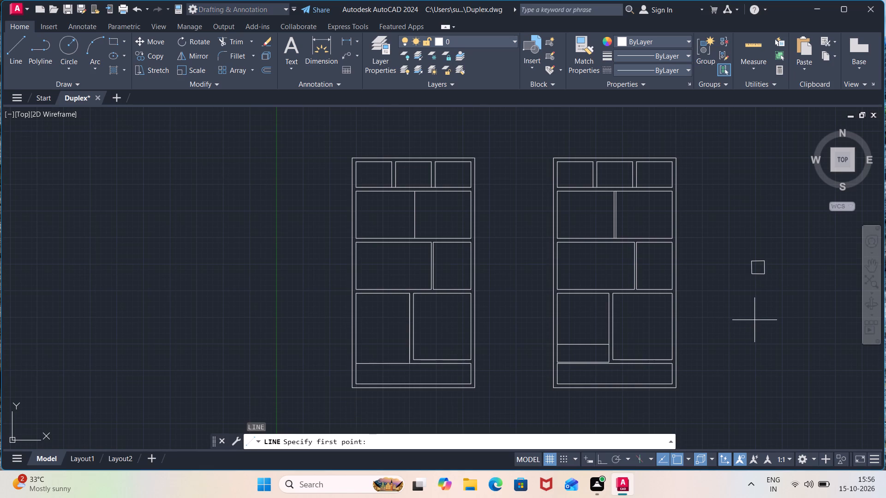
pyautogui.moveTo(759, 318); pyautogui.dragTo(750, 379)
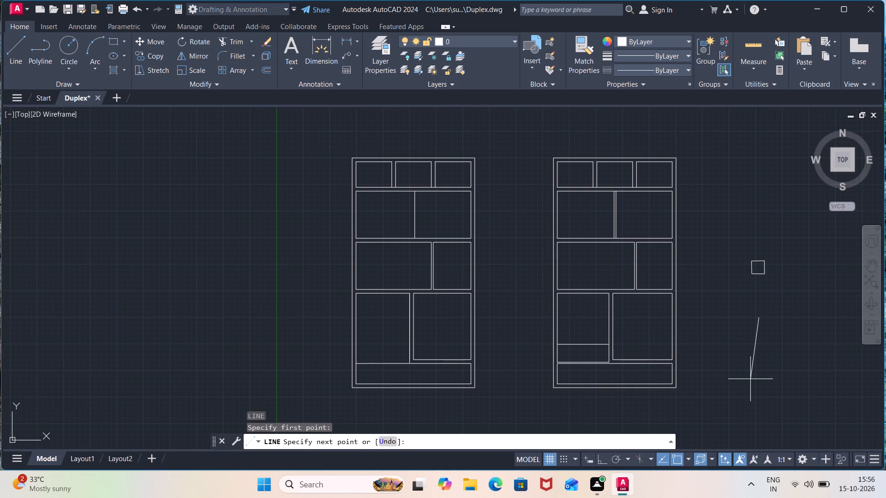
pyautogui.moveTo(750, 379); pyautogui.dragTo(760, 363)
pyautogui.moveTo(760, 363); pyautogui.dragTo(761, 359)
pyautogui.moveTo(761, 359); pyautogui.dragTo(761, 366)
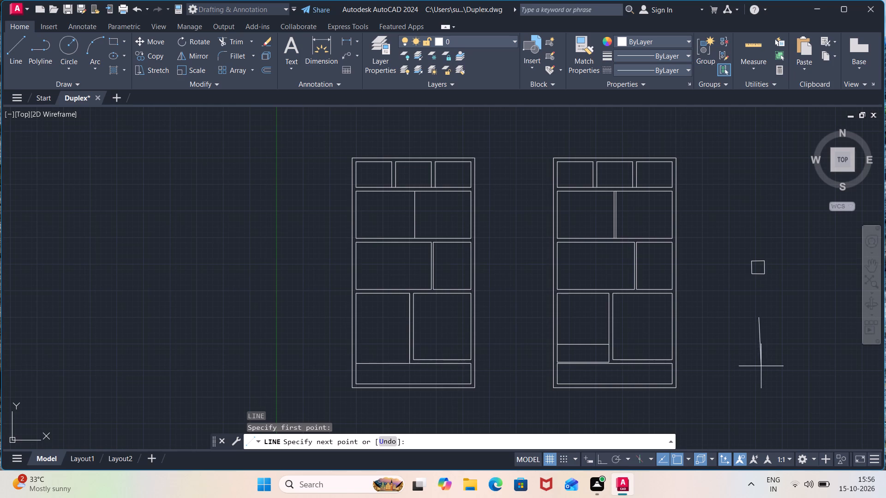
pyautogui.moveTo(761, 366); pyautogui.dragTo(758, 366)
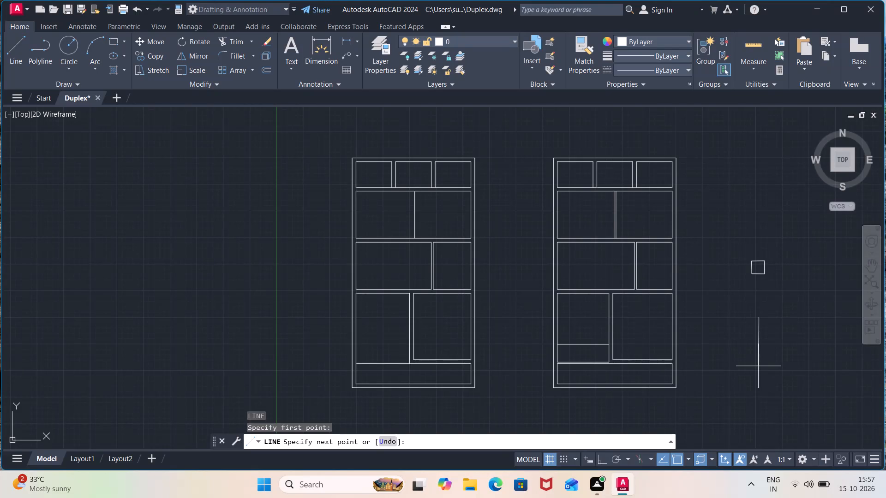
pyautogui.write('st')
pyautogui.press('BackSpace')
pyautogui.press('BackSpace')
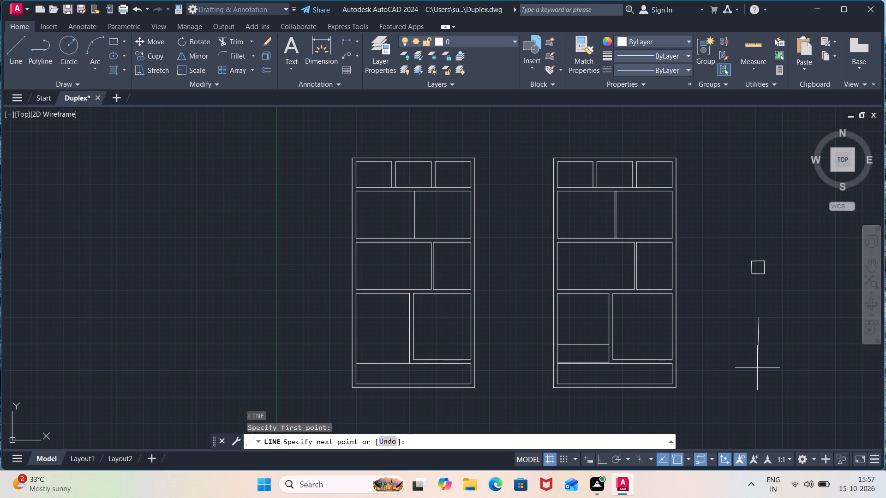
pyautogui.write('60')
pyautogui.press('Return')
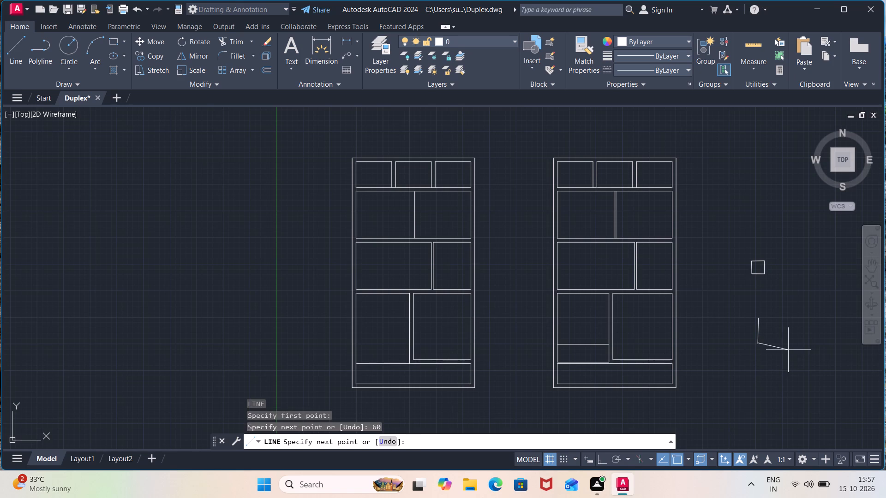
pyautogui.press('Escape')
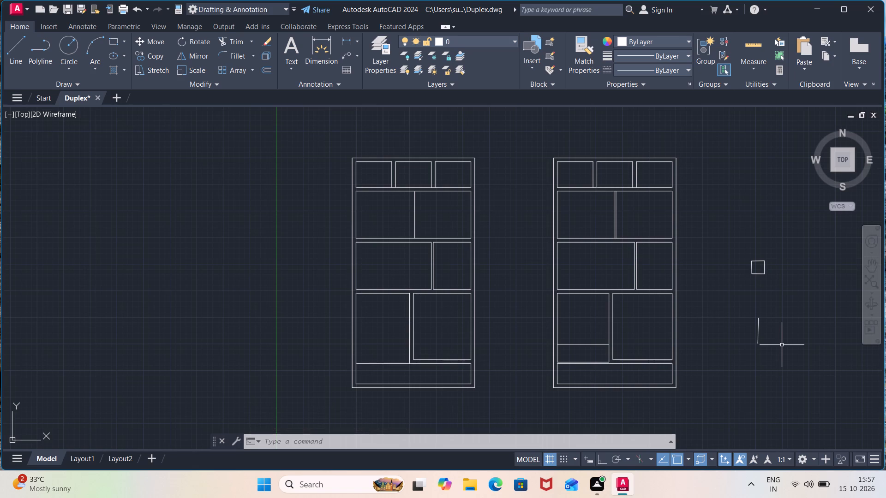
# Delete the near-vertical line below the small square beside the right-hand plan.
pyautogui.moveTo(754, 318); pyautogui.dragTo(755, 324)
pyautogui.click(755, 324)
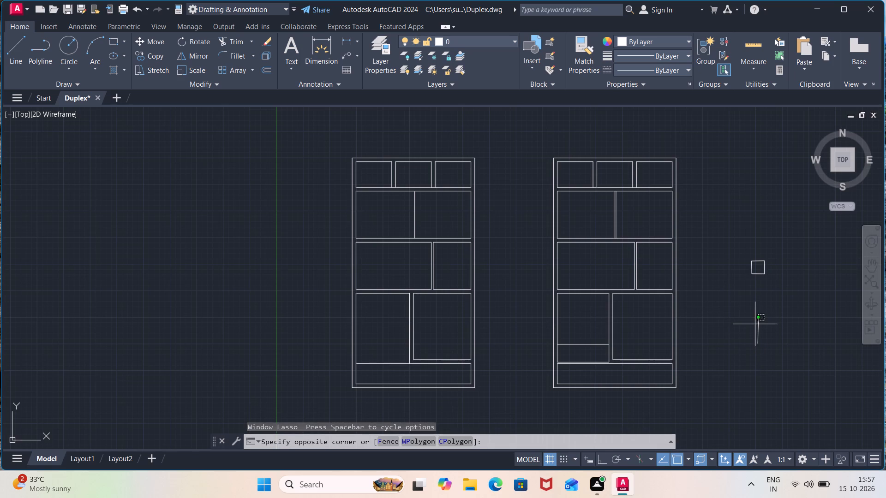
pyautogui.click(759, 331)
pyautogui.click(759, 331)
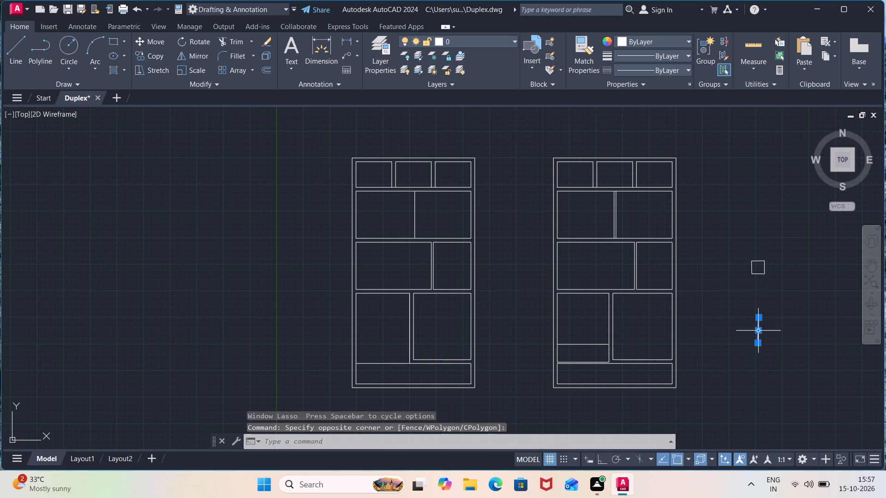
pyautogui.press('Delete')
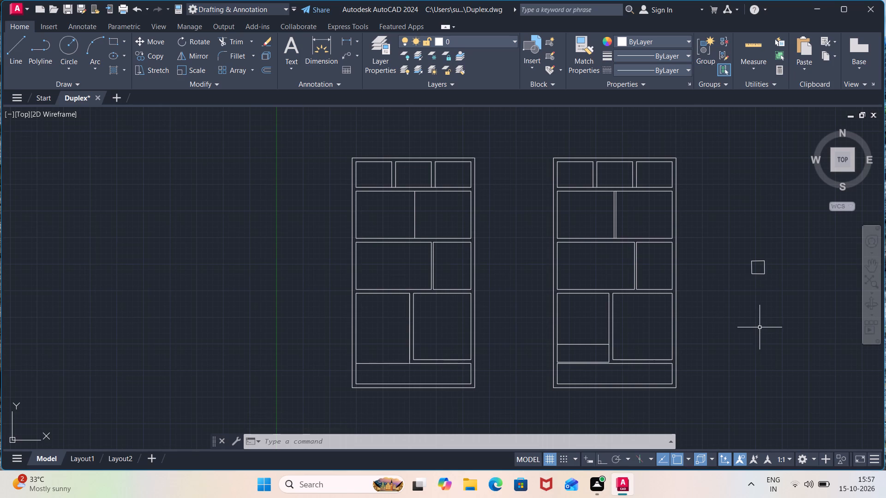
# Delete all four lines of the small square in the empty area beside the right-hand plan.
pyautogui.moveTo(771, 267); pyautogui.dragTo(756, 268)
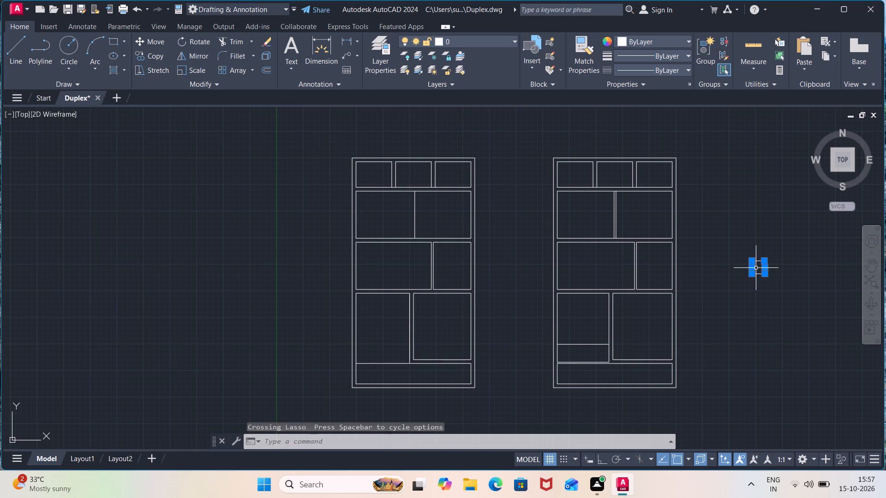
pyautogui.click(756, 268)
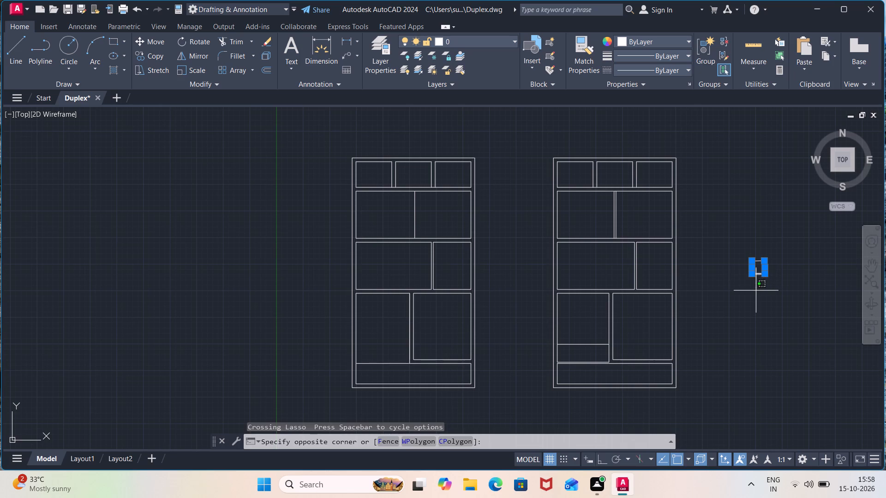
pyautogui.click(756, 290)
pyautogui.click(756, 290)
pyautogui.click(760, 263)
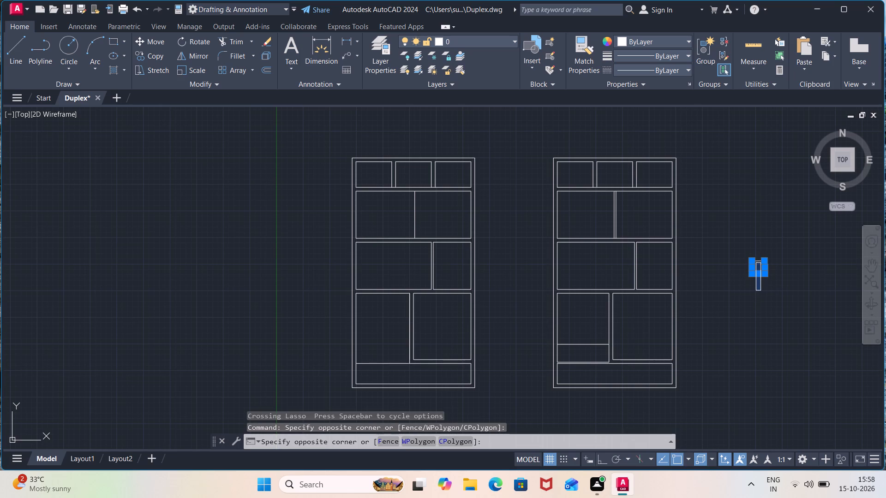
pyautogui.click(754, 260)
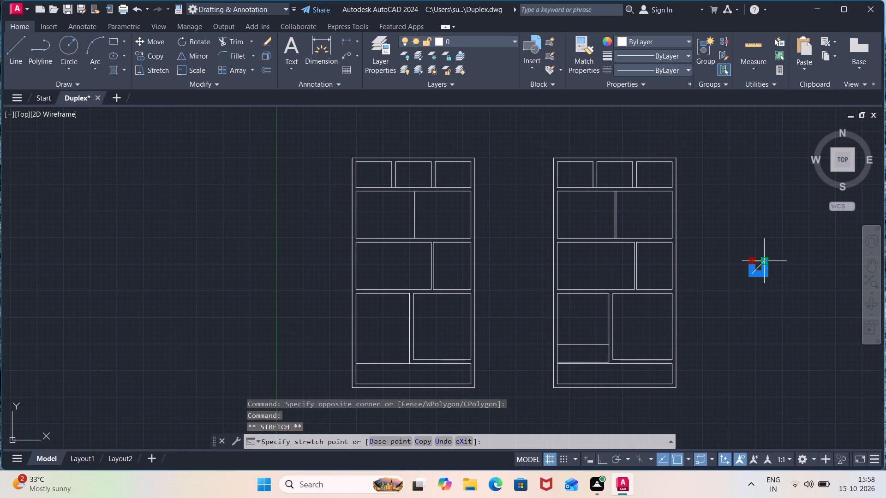
pyautogui.click(765, 259)
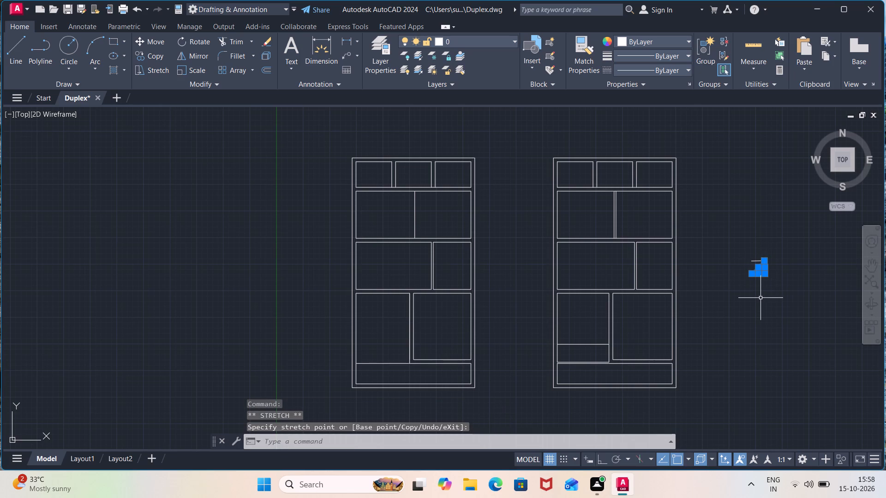
pyautogui.press('Delete')
pyautogui.press('Delete')
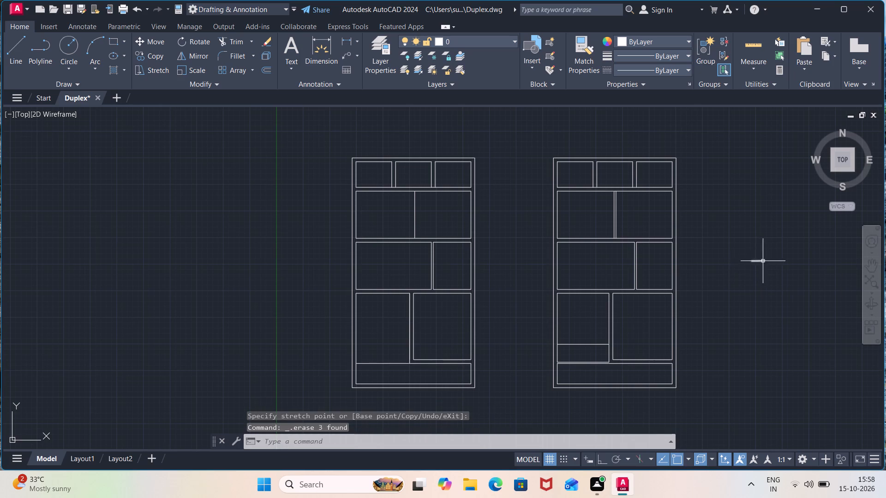
pyautogui.click(758, 262)
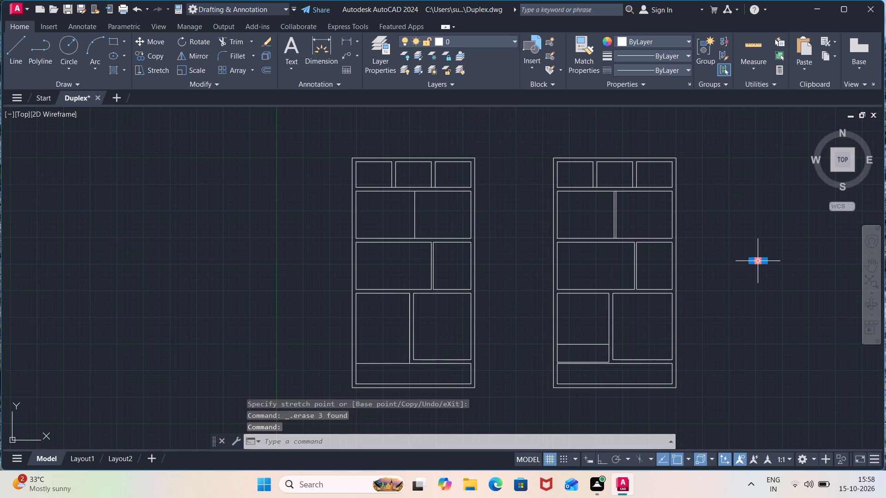
pyautogui.press('Delete')
# Draw an L shape beside the right-hand plan from a 100" near-vertical line down and a 50" line toward the right.
pyautogui.press('l')
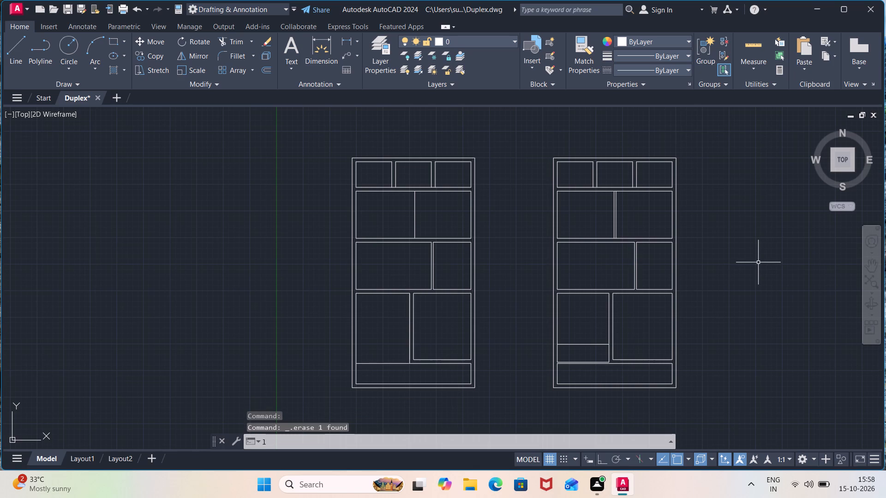
pyautogui.press('Return')
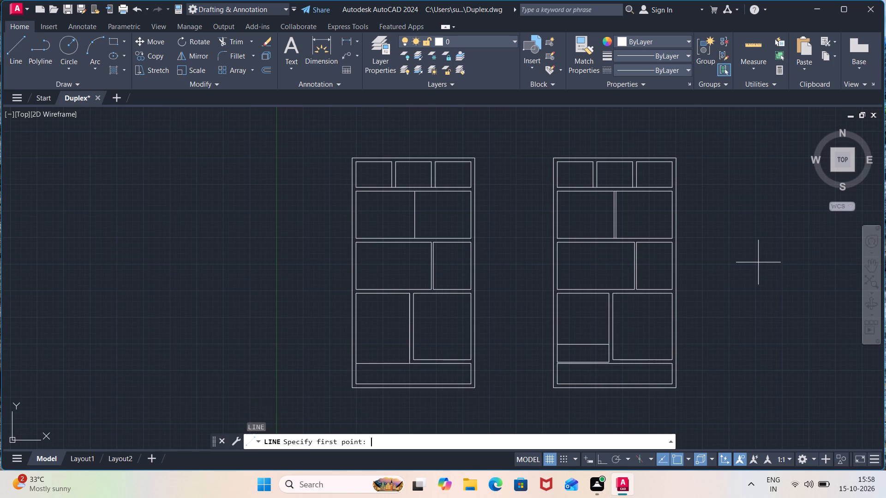
pyautogui.moveTo(758, 262); pyautogui.dragTo(753, 251)
pyautogui.moveTo(753, 251); pyautogui.dragTo(748, 309)
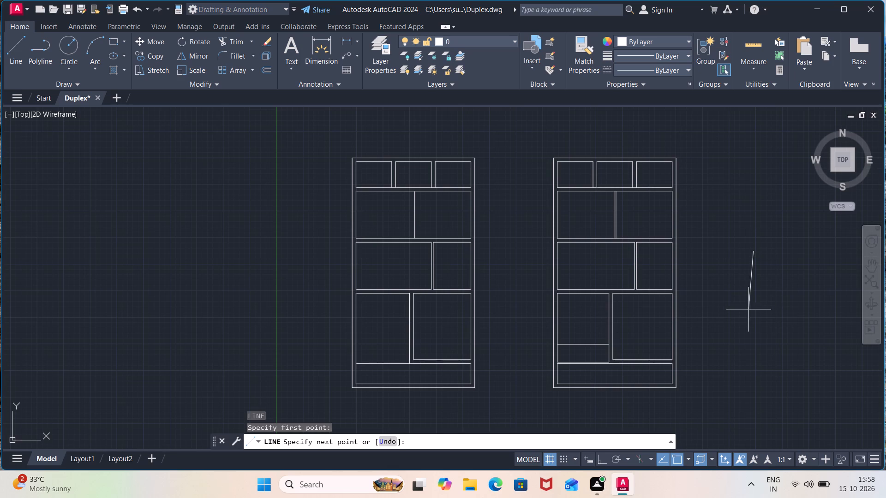
pyautogui.moveTo(748, 309); pyautogui.dragTo(755, 321)
pyautogui.moveTo(755, 321); pyautogui.dragTo(754, 325)
pyautogui.write('100')
pyautogui.press('Return')
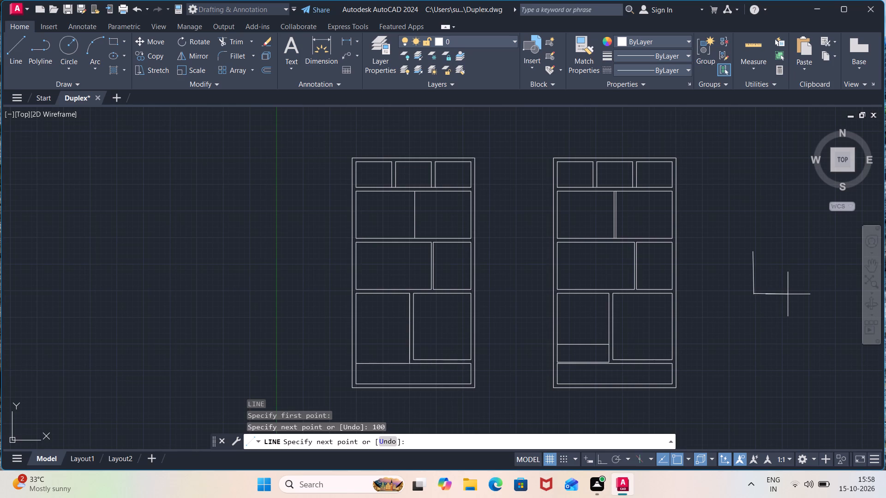
pyautogui.write('50')
pyautogui.press('Return')
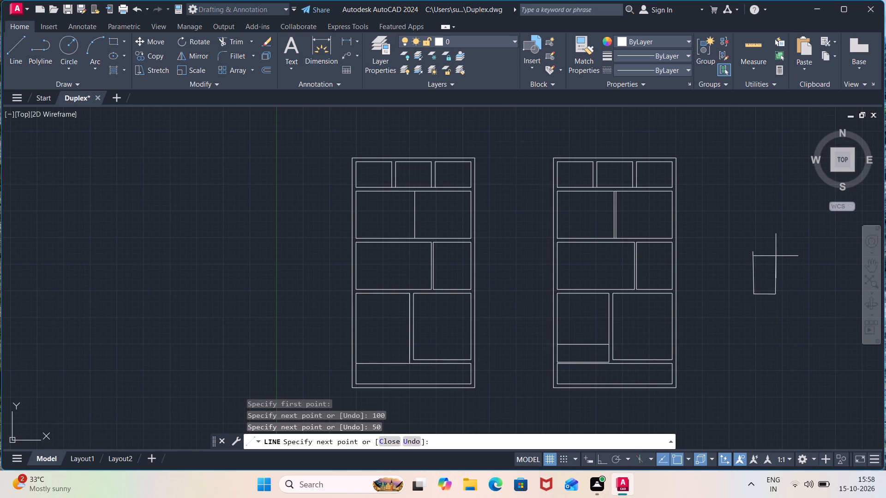
pyautogui.press('0')
pyautogui.press('Return')
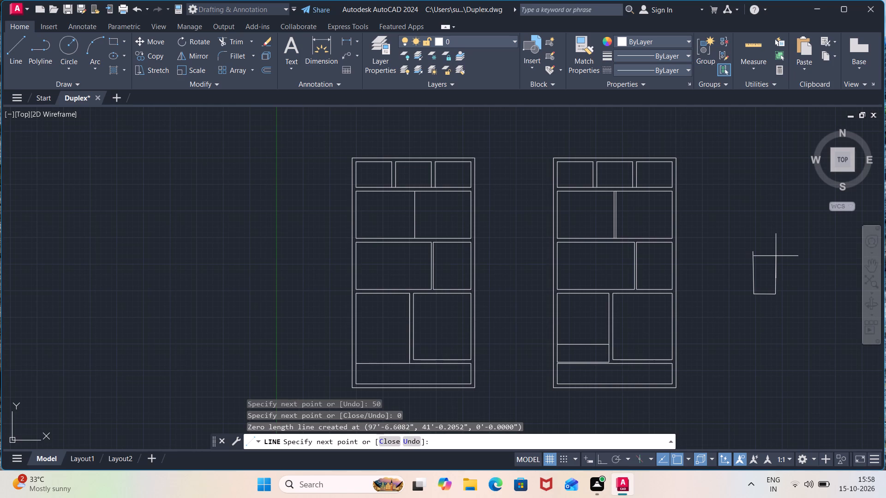
pyautogui.press('Escape')
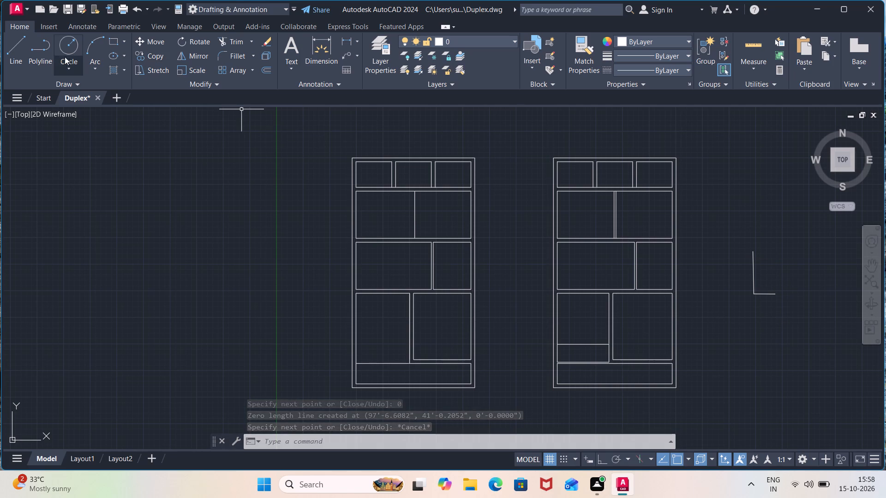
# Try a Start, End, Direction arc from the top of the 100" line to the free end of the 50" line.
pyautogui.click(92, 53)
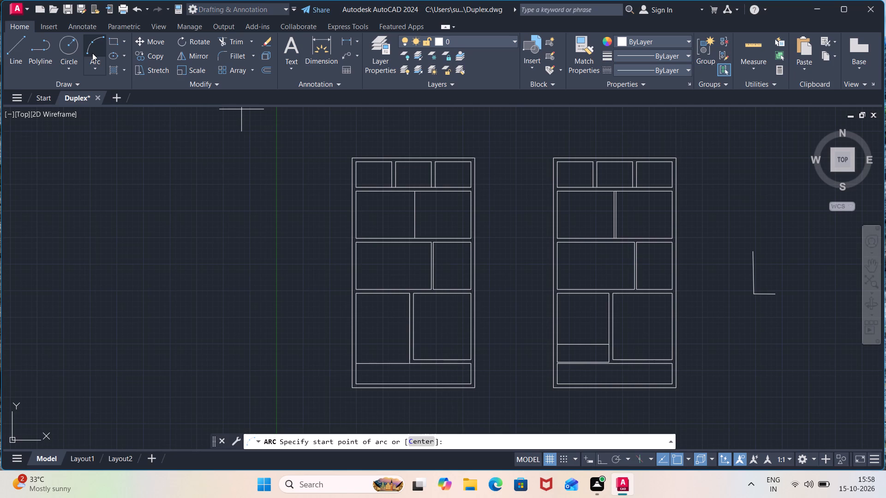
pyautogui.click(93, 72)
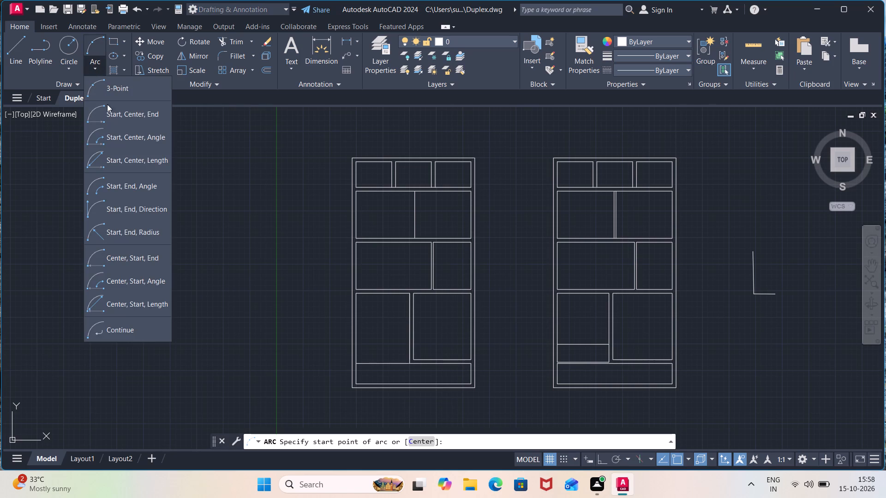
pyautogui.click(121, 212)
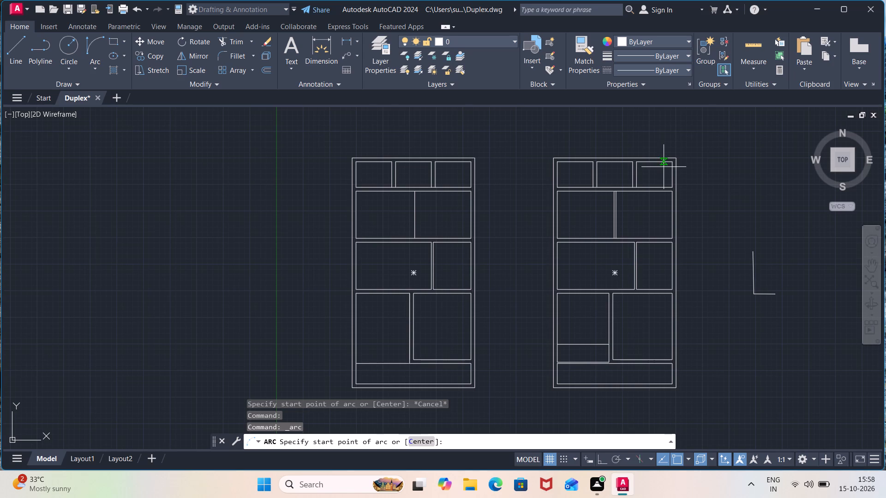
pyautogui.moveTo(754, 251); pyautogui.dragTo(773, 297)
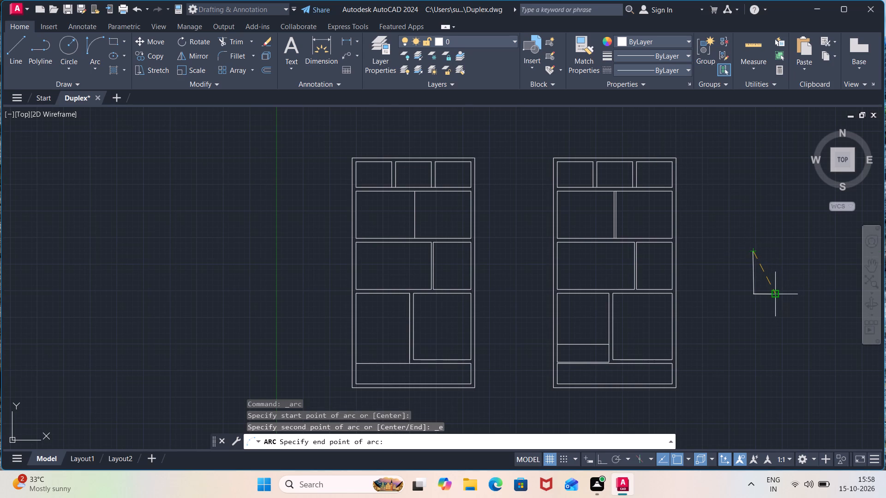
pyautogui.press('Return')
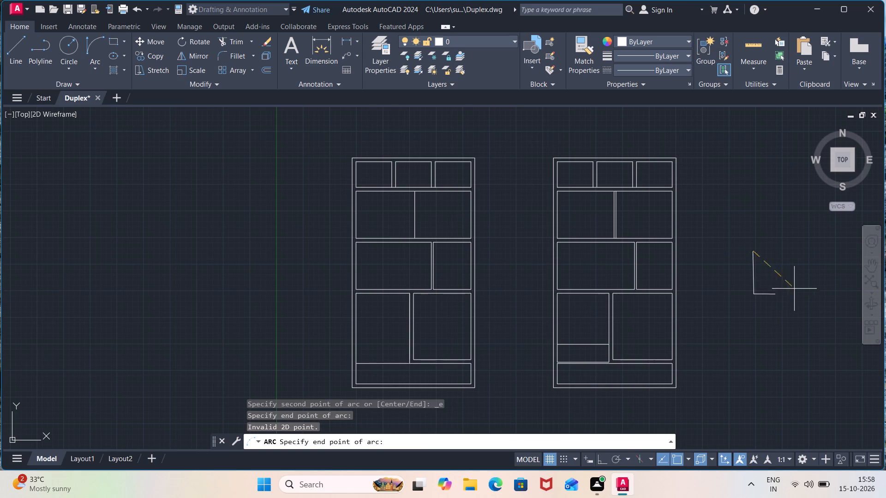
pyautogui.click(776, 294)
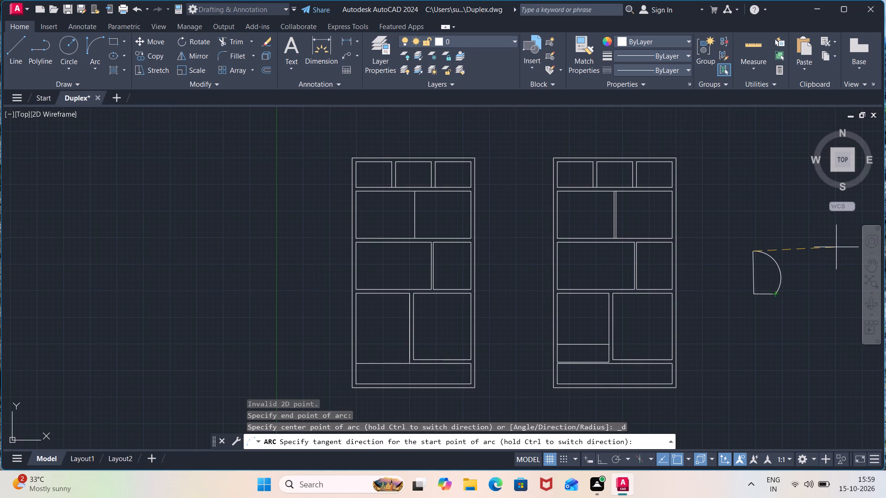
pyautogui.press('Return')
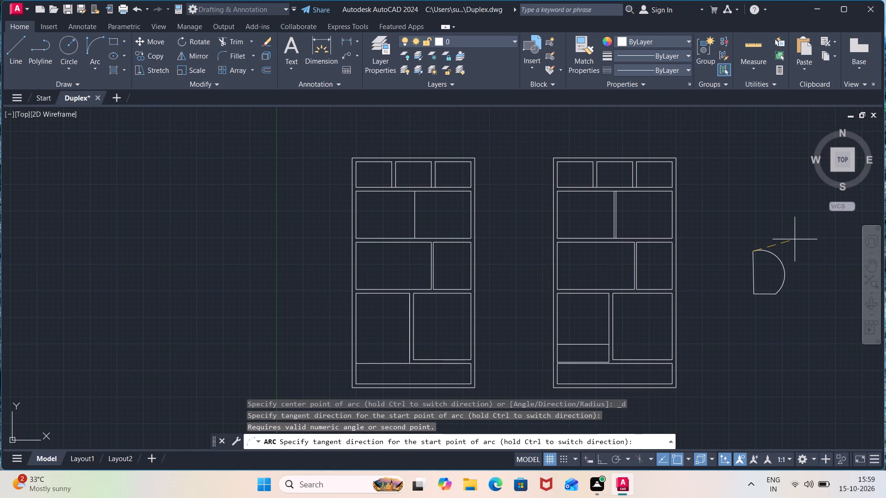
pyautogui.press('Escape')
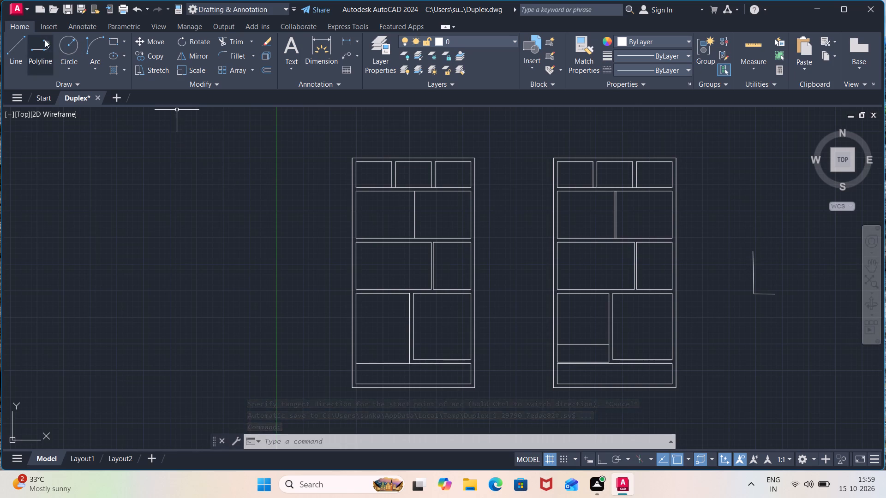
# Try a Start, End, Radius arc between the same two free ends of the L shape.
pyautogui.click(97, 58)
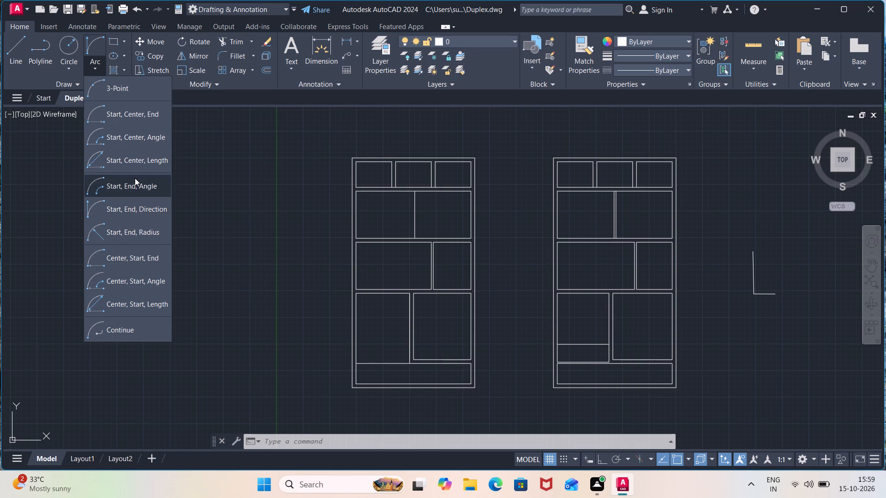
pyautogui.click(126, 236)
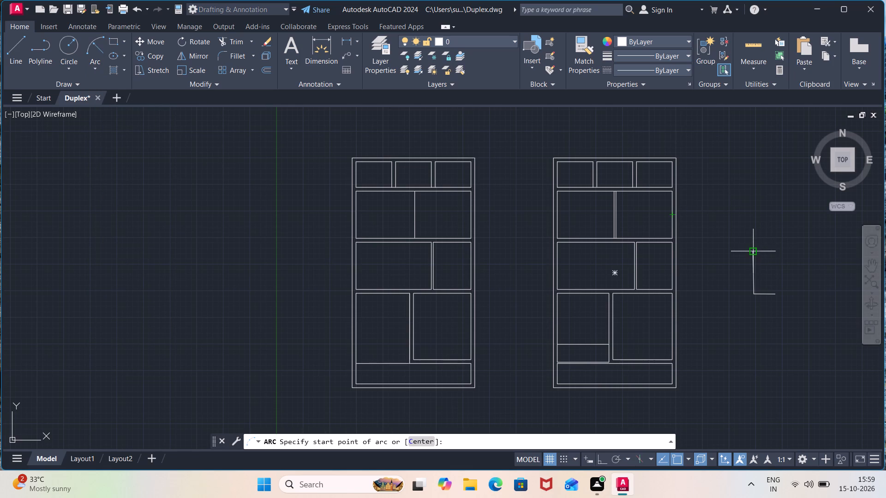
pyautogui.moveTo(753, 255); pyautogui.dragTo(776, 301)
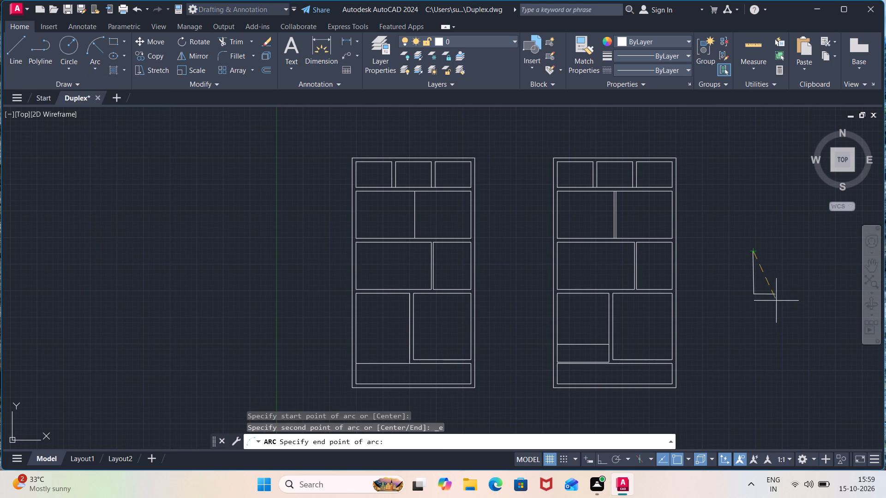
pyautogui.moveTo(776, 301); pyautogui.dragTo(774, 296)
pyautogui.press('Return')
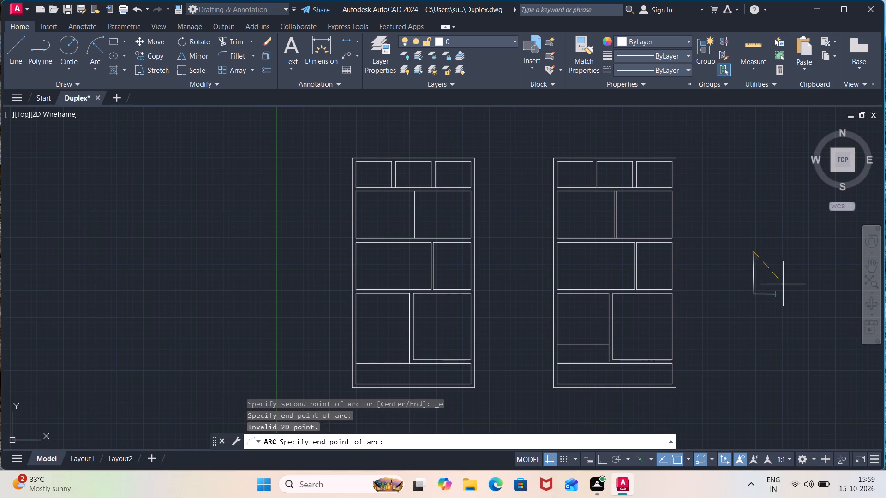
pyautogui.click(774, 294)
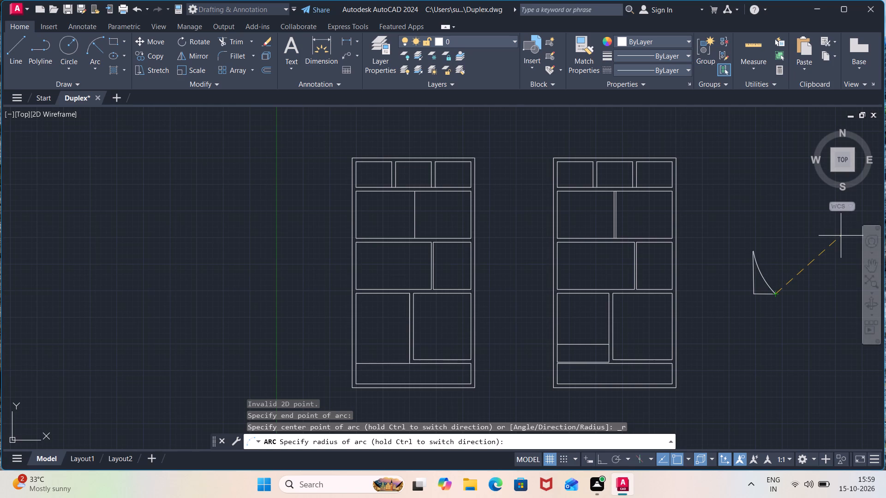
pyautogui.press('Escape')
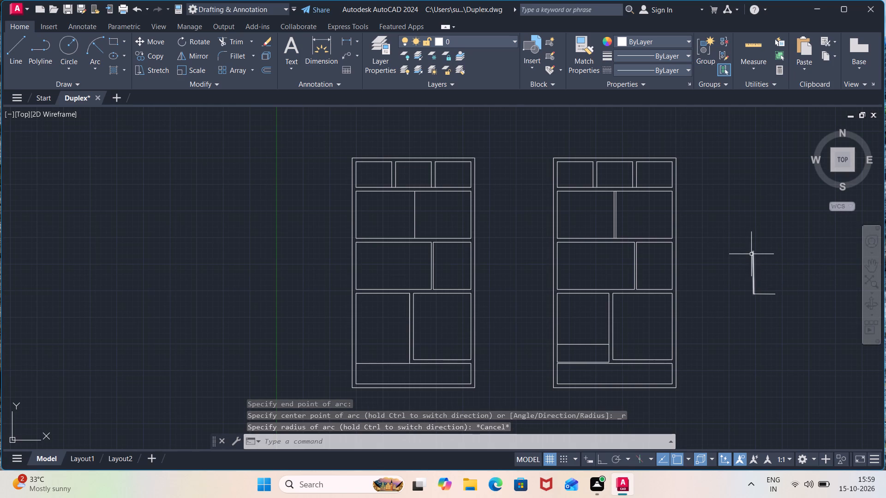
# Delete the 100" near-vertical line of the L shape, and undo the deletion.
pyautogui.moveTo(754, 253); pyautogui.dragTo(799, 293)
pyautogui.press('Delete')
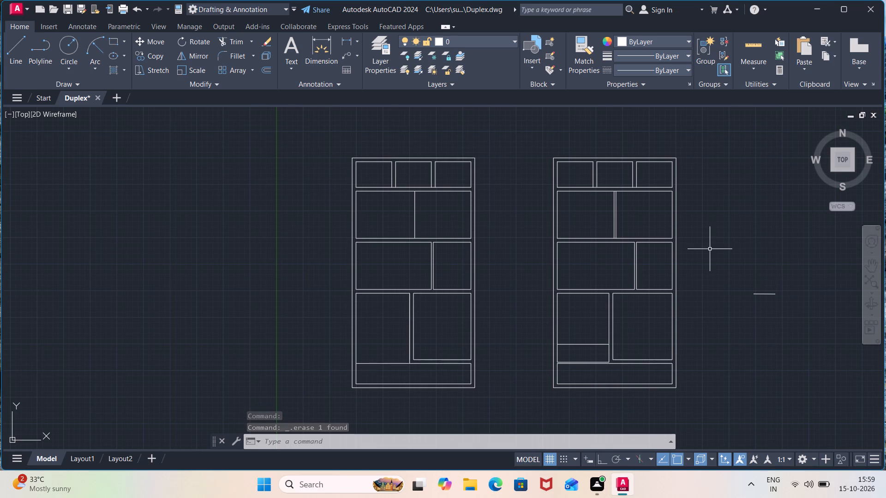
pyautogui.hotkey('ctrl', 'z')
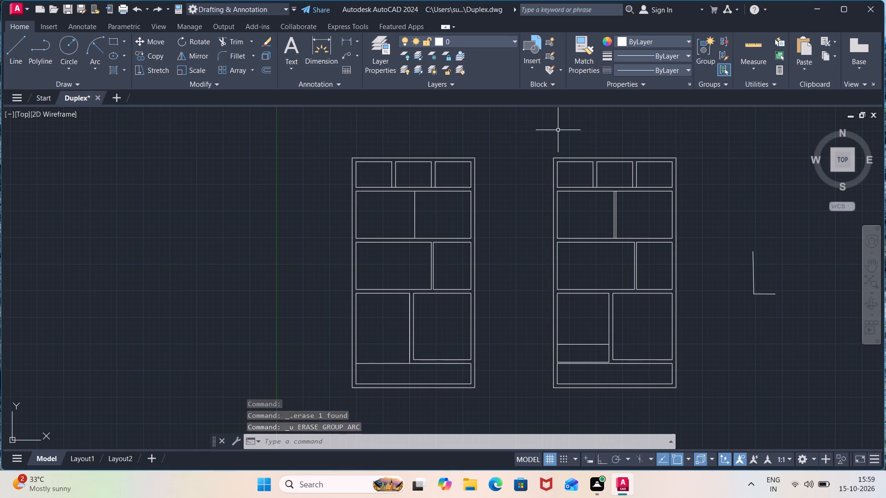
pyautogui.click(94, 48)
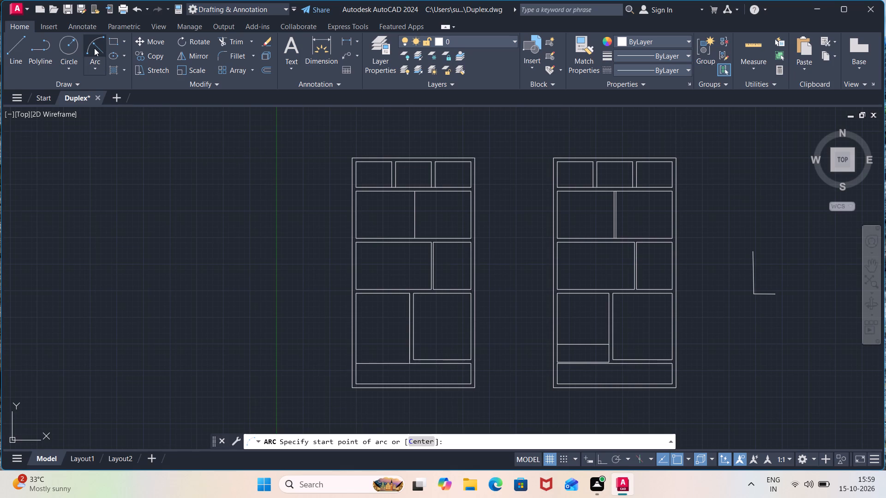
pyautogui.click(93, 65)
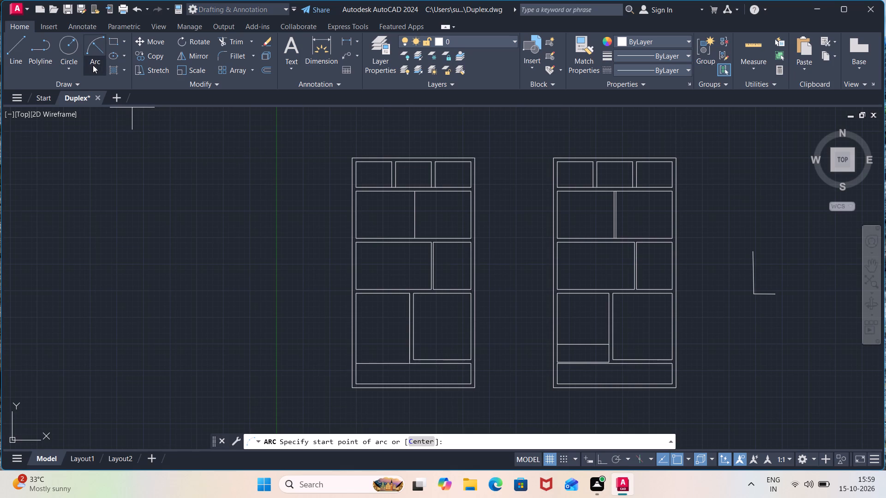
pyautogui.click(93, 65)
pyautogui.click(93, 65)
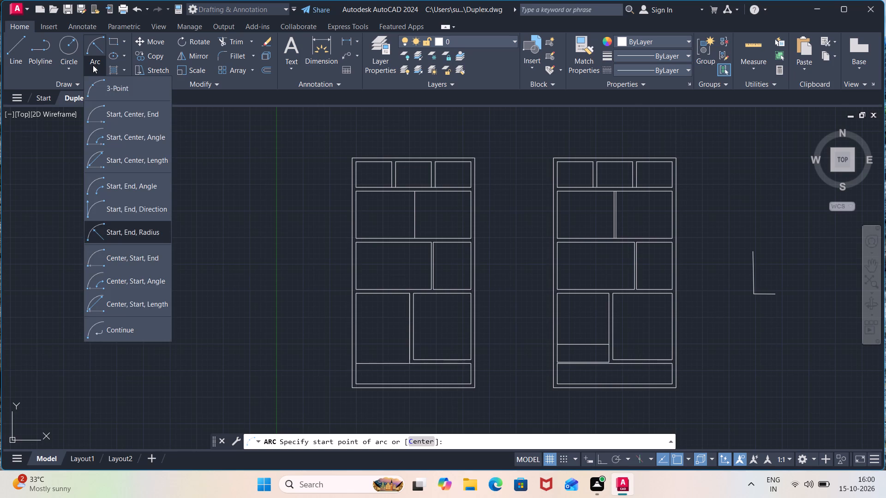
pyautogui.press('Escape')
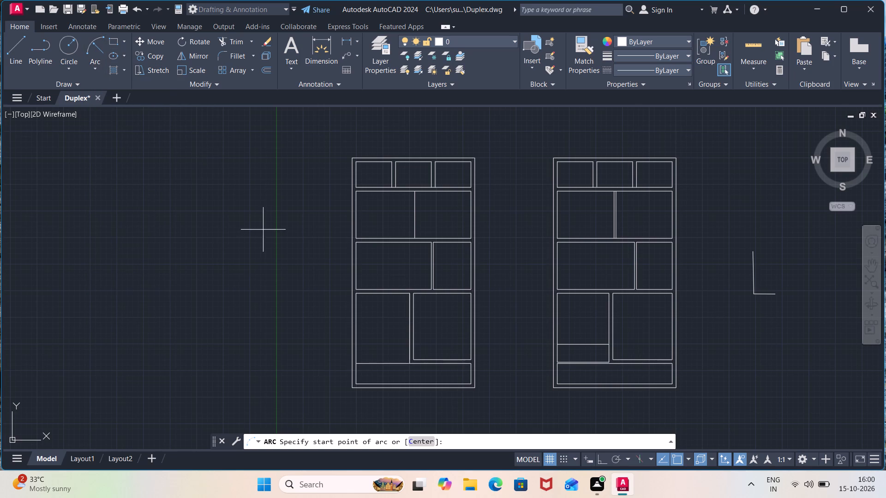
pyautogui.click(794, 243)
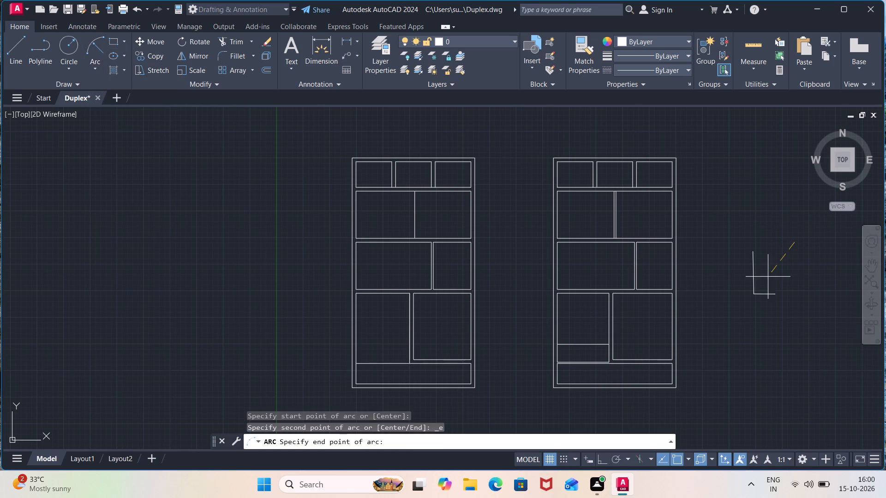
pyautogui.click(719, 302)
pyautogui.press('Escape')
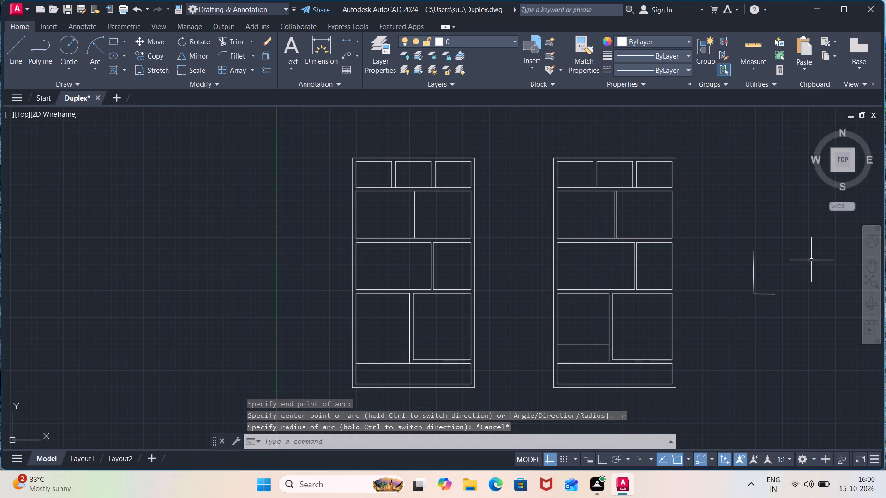
# Delete both lines of the L shape beside the right-hand plan.
pyautogui.click(776, 237)
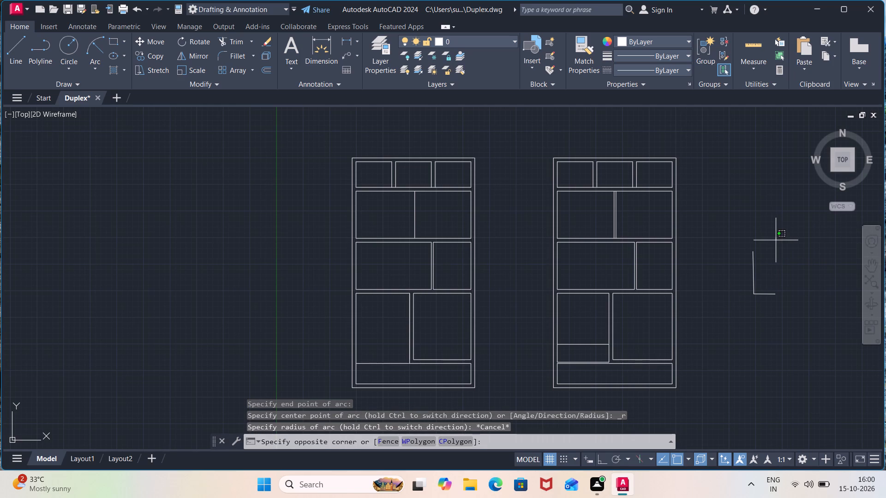
pyautogui.click(739, 323)
pyautogui.press('Delete')
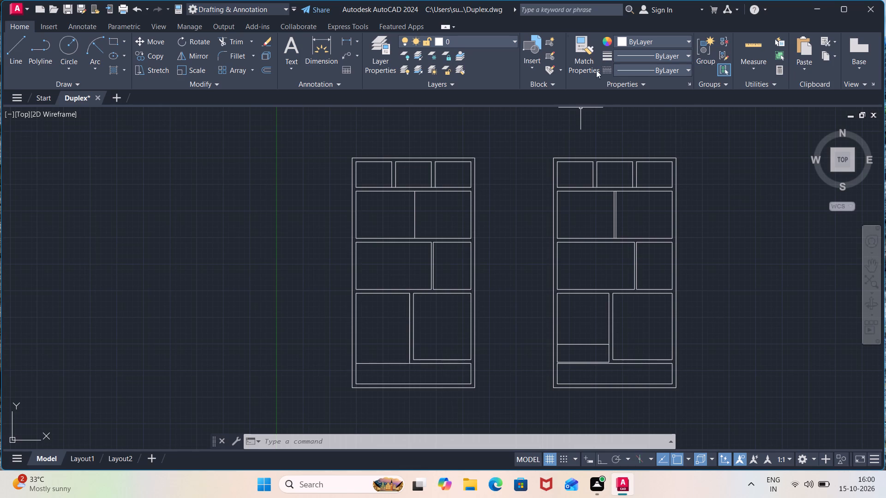
# Draw a jamb line across the wall between the right-hand plan's second and third room rows, just left of the upper double partition.
pyautogui.scroll(2, 595, 229)
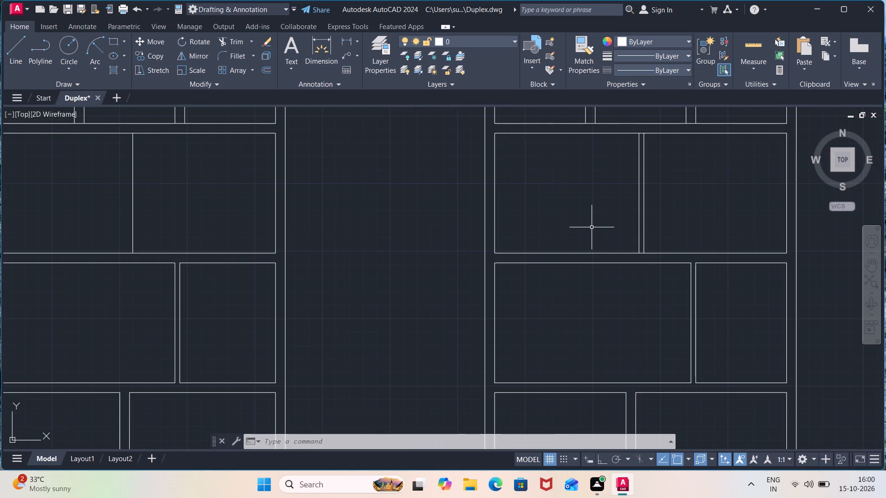
pyautogui.press('l')
pyautogui.press('Return')
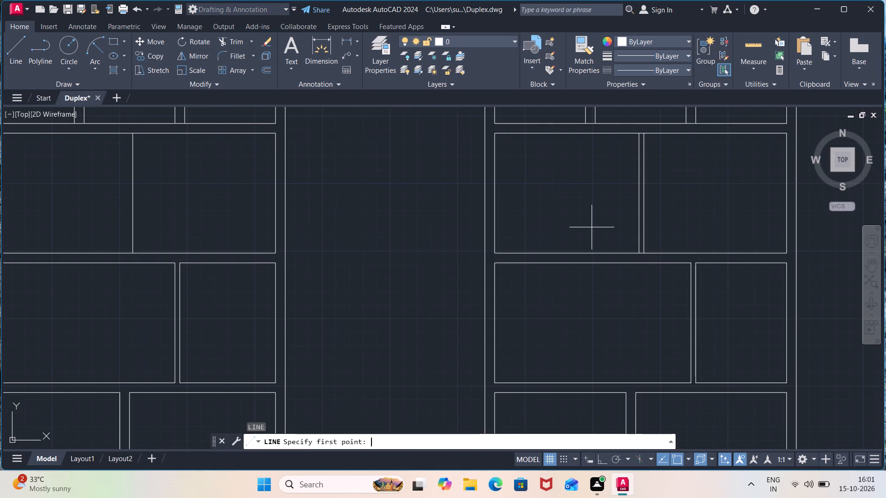
pyautogui.click(629, 263)
pyautogui.click(629, 252)
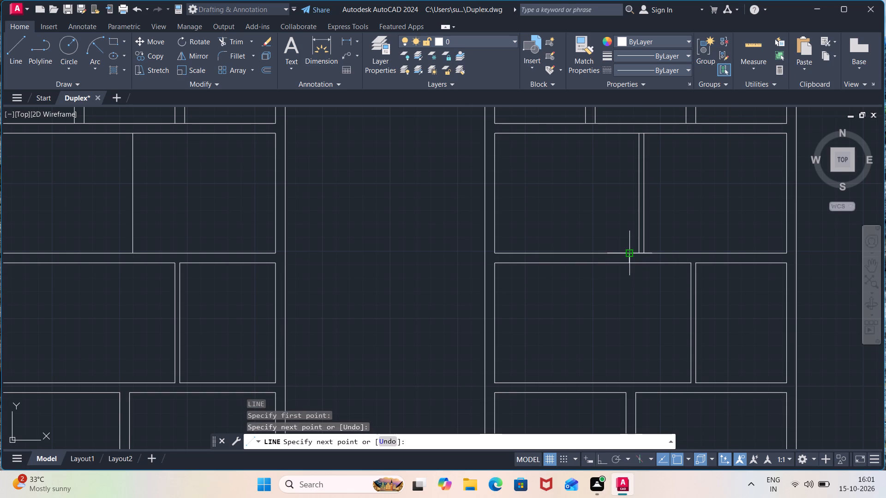
pyautogui.press('Escape')
# Offset the new jamb line 4' to the left within the wall.
pyautogui.press('o')
pyautogui.press('Return')
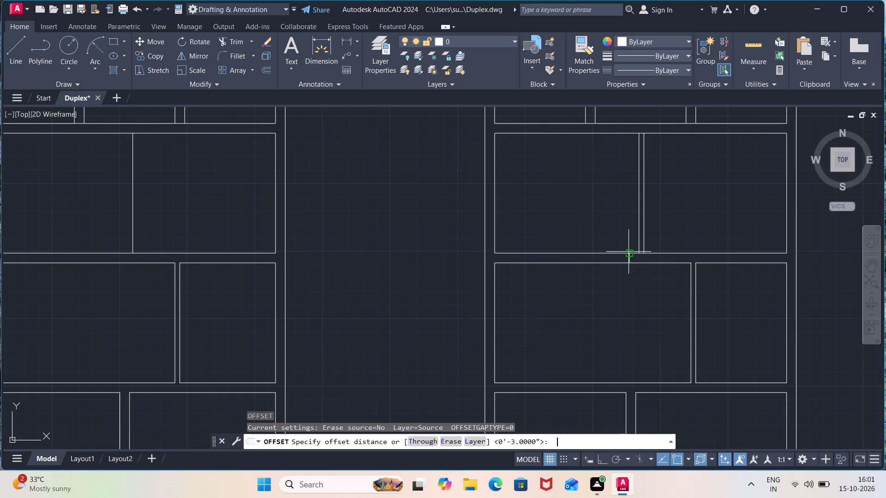
pyautogui.write("4'")
pyautogui.press('Return')
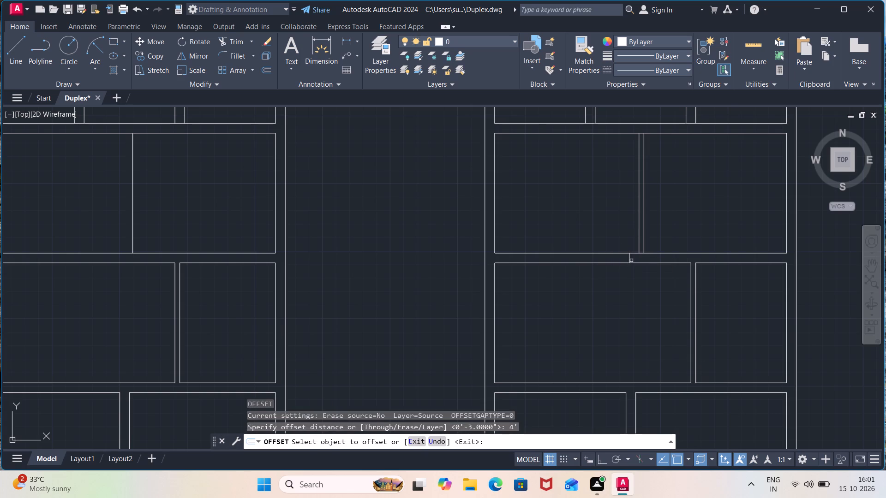
pyautogui.click(629, 259)
pyautogui.click(594, 250)
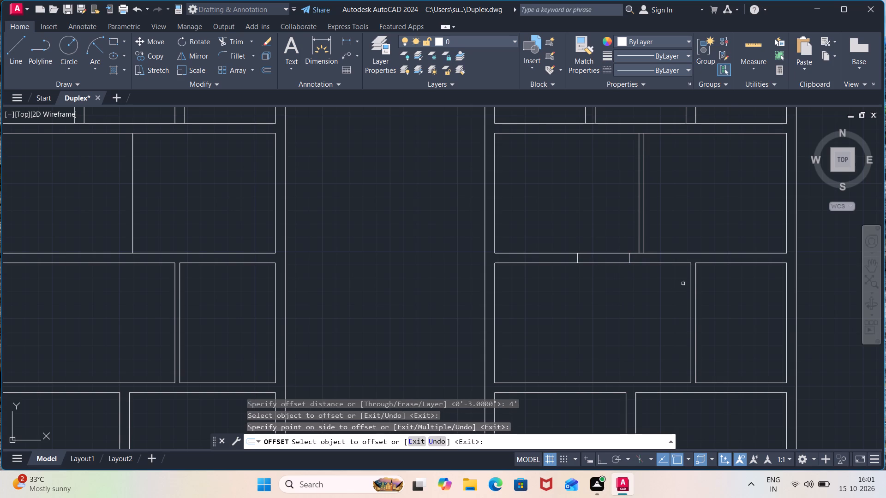
pyautogui.scroll(3, 681, 254)
pyautogui.moveTo(659, 263); pyautogui.dragTo(630, 253, button='middle')
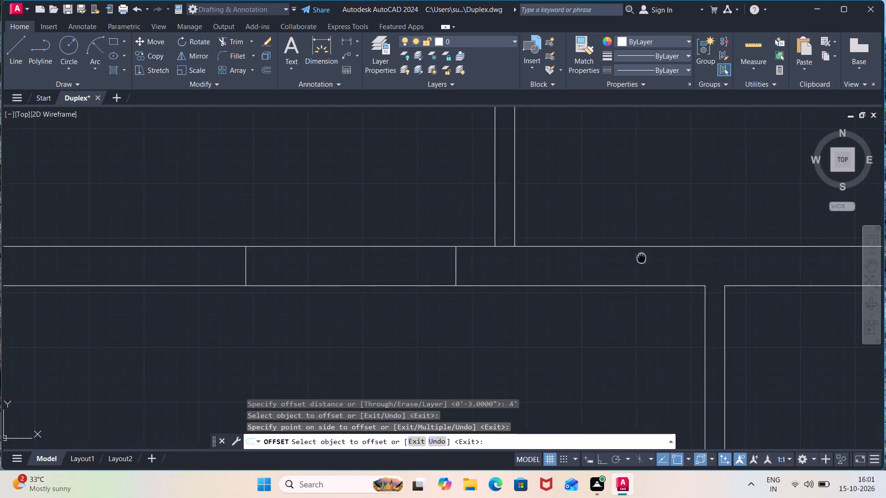
pyautogui.moveTo(630, 253); pyautogui.dragTo(614, 248, button='middle')
pyautogui.press('Escape')
# Trim the wall line between the upper partition's two faces and both wall lines between the two jambs, opening the doorway.
pyautogui.write('tr')
pyautogui.press('Return')
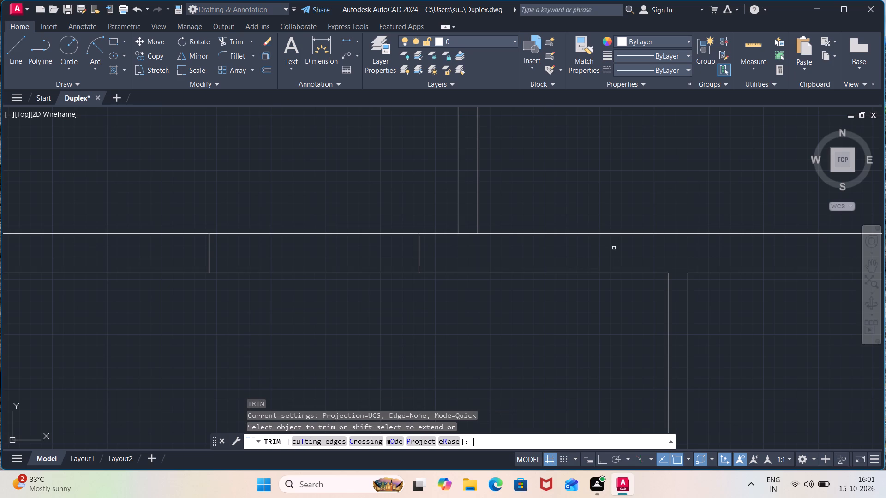
pyautogui.click(467, 234)
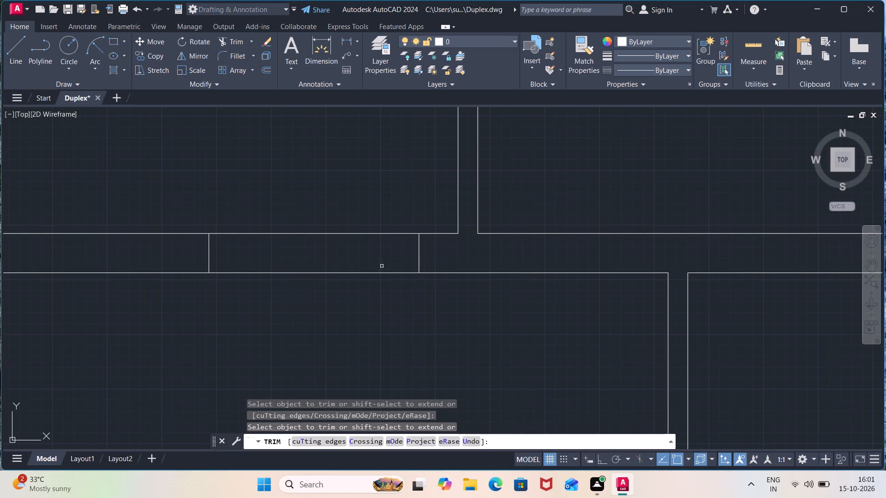
pyautogui.click(373, 291)
pyautogui.click(381, 213)
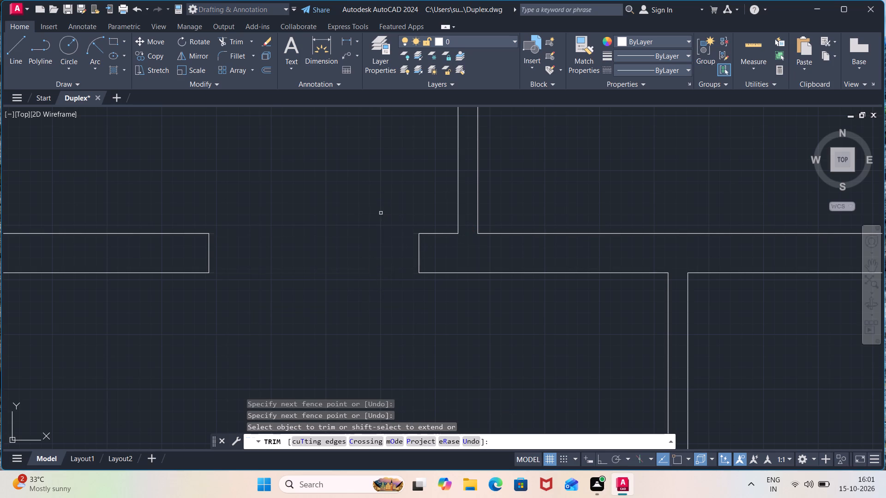
pyautogui.scroll(-2, 381, 213)
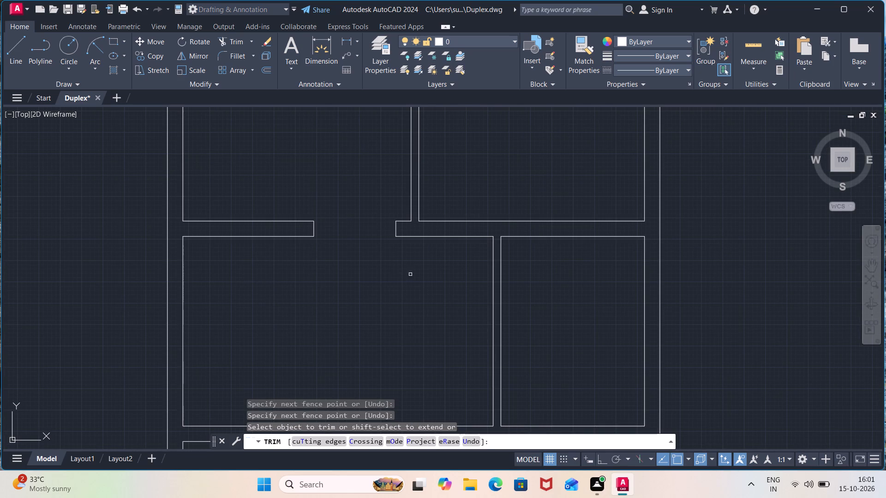
pyautogui.press('Escape')
# Draw a line across the same wall, continuing the left face of the third-row partition up to the wall's upper line.
pyautogui.press('l')
pyautogui.press('Return')
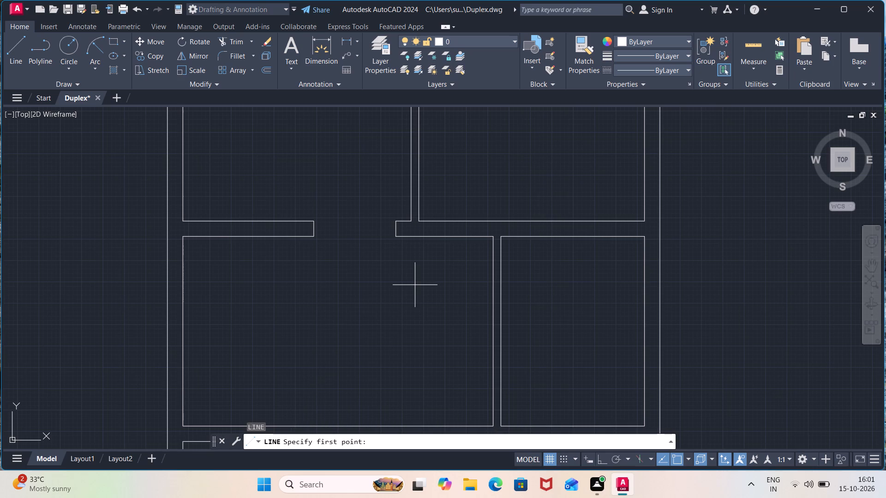
pyautogui.scroll(2, 486, 232)
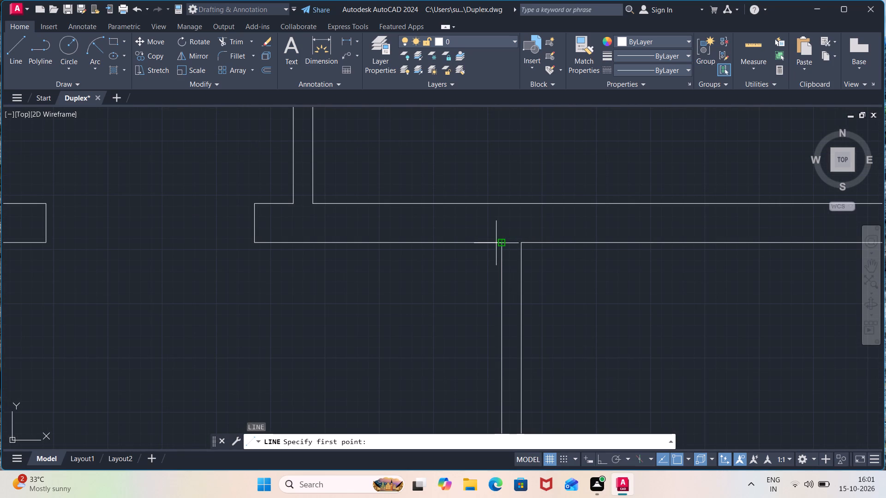
pyautogui.click(501, 243)
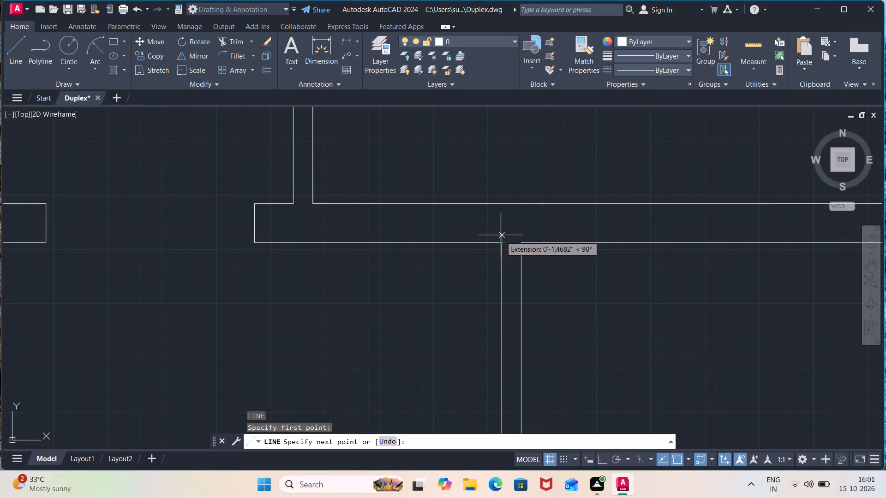
pyautogui.click(501, 201)
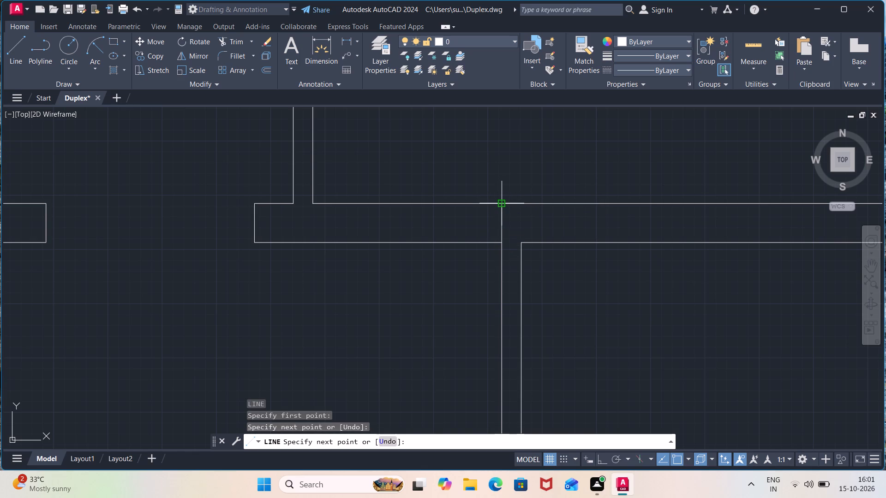
pyautogui.press('Escape')
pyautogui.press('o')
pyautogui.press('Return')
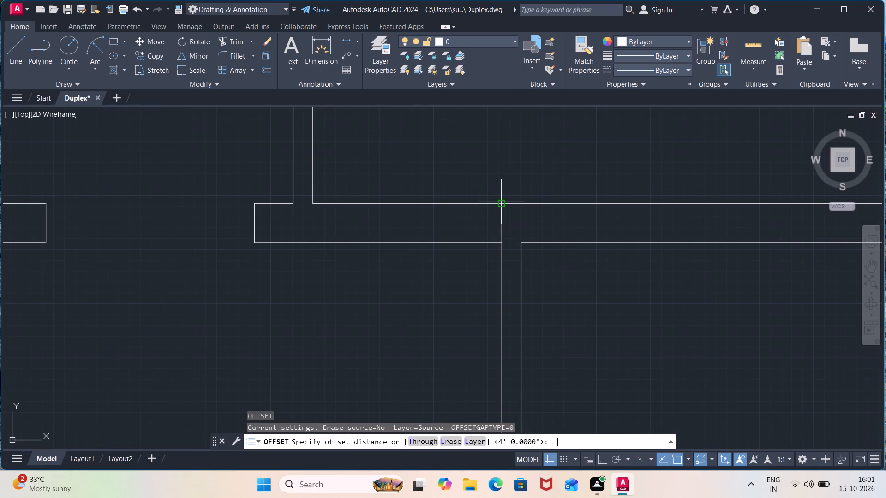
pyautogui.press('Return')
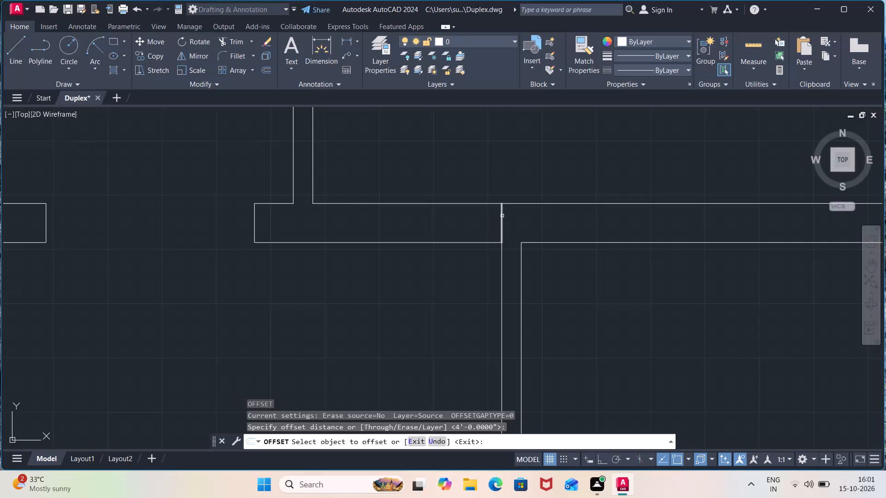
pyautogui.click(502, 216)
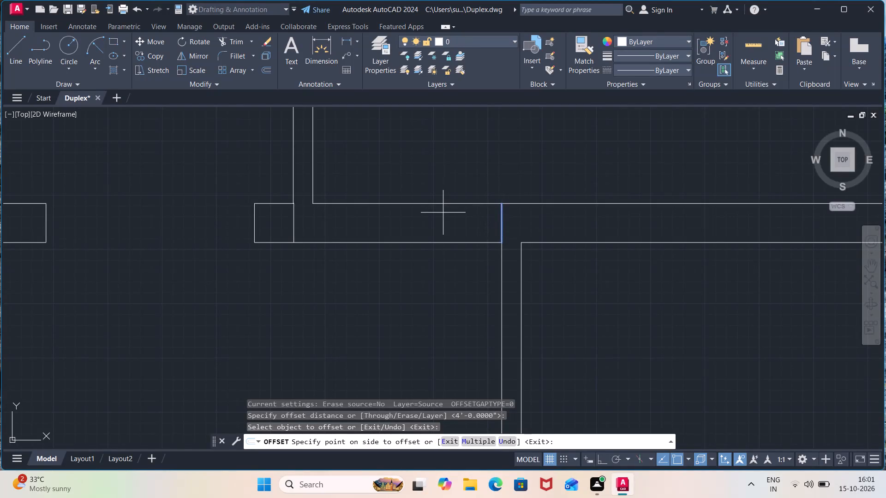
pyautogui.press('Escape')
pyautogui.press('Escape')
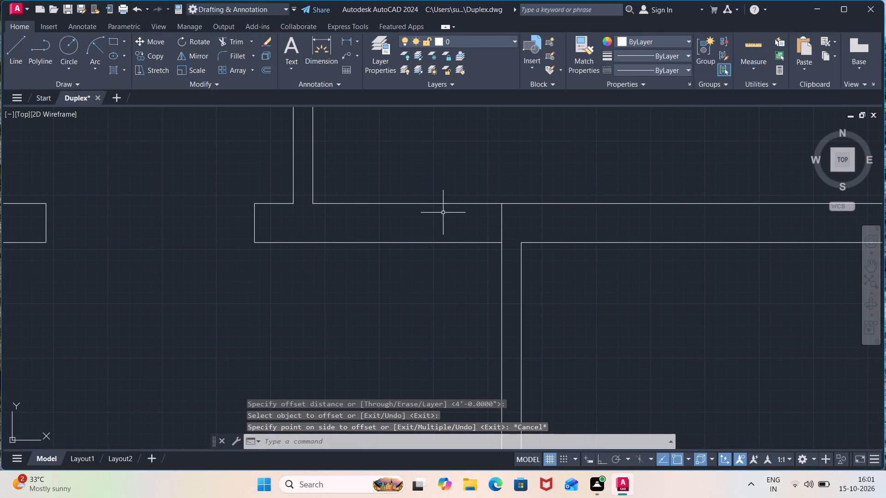
# Offset the doorway's right jamb line 3.3' to the left.
pyautogui.scroll(-1, 443, 213)
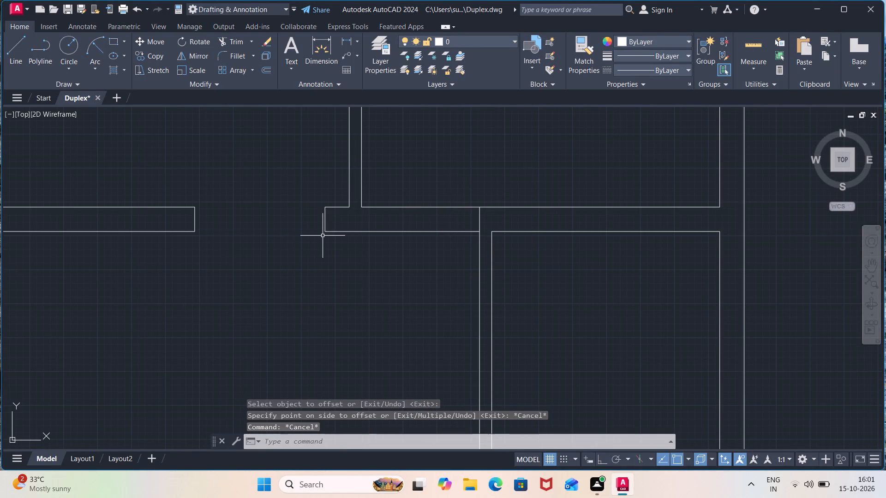
pyautogui.press('o')
pyautogui.press('Return')
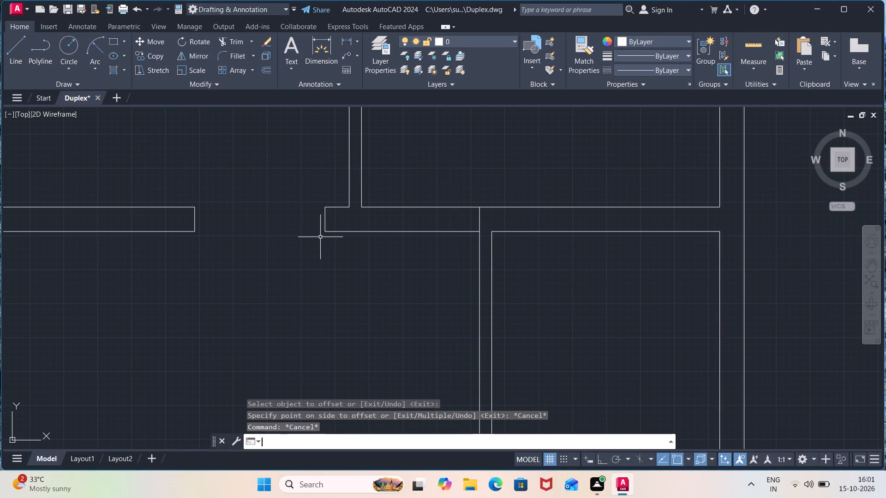
pyautogui.write('3.3')
pyautogui.press("'")
pyautogui.press('Return')
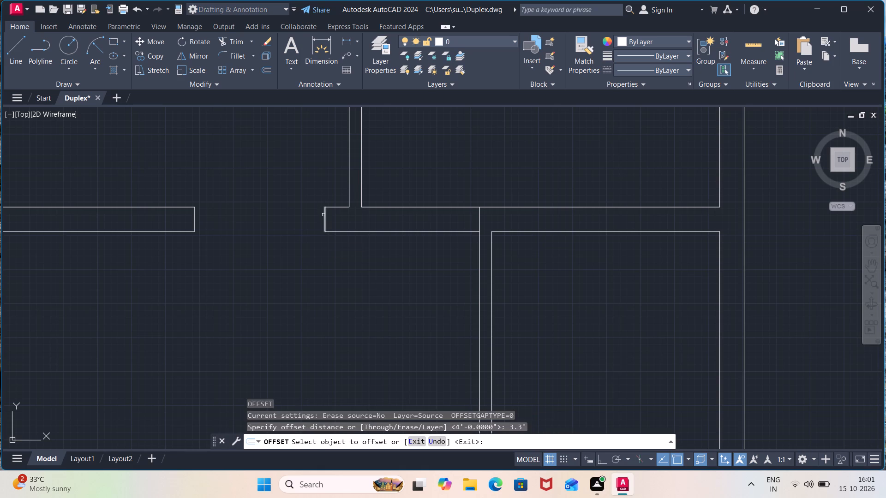
pyautogui.click(323, 215)
pyautogui.click(265, 213)
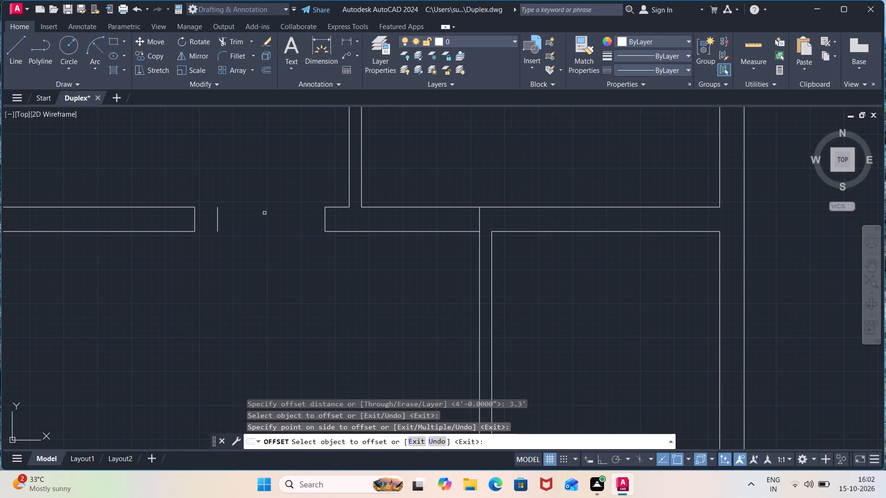
pyautogui.press('Escape')
# Remove the old left jamb line at the end of the left wall segment with Trim.
pyautogui.write('tr')
pyautogui.press('Return')
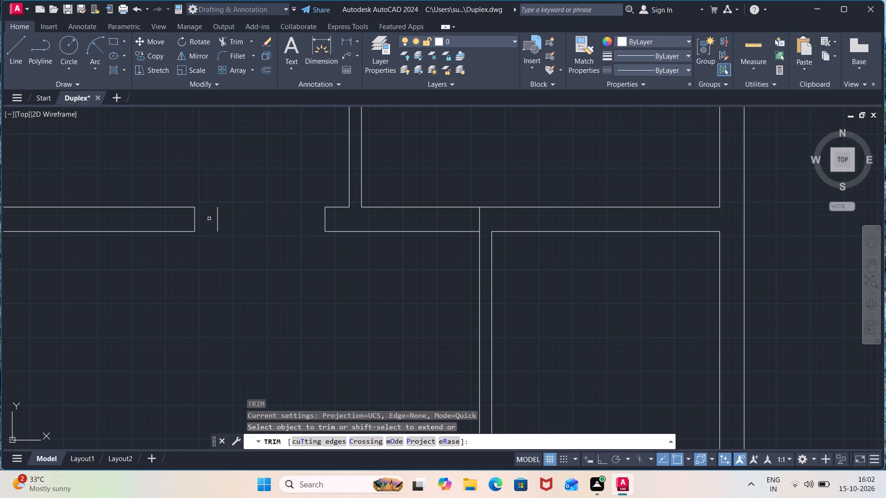
pyautogui.click(196, 220)
pyautogui.press('Escape')
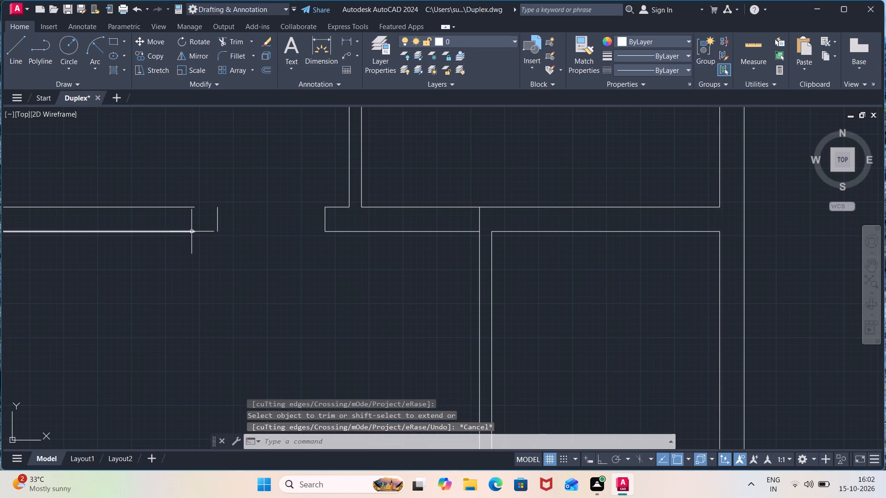
# Stretch the ends of both lines of the left wall segment across to the doorway's new left jamb line.
pyautogui.click(192, 231)
pyautogui.click(194, 230)
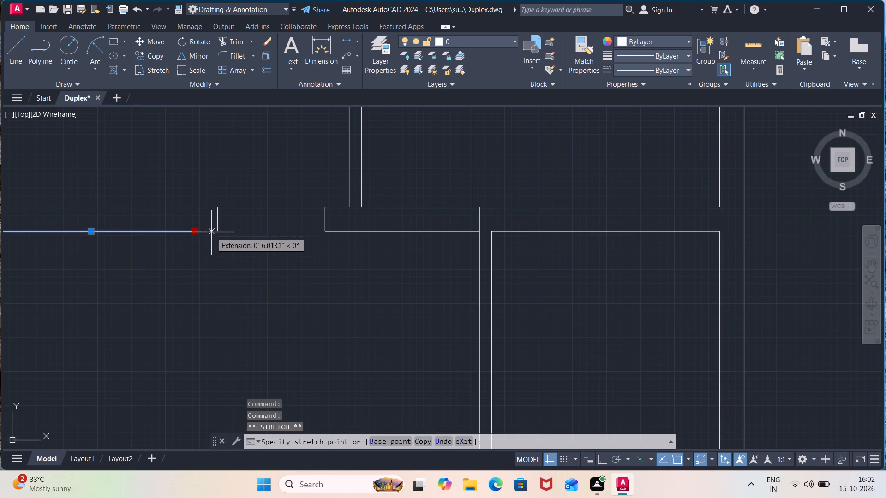
pyautogui.click(216, 232)
pyautogui.press('Escape')
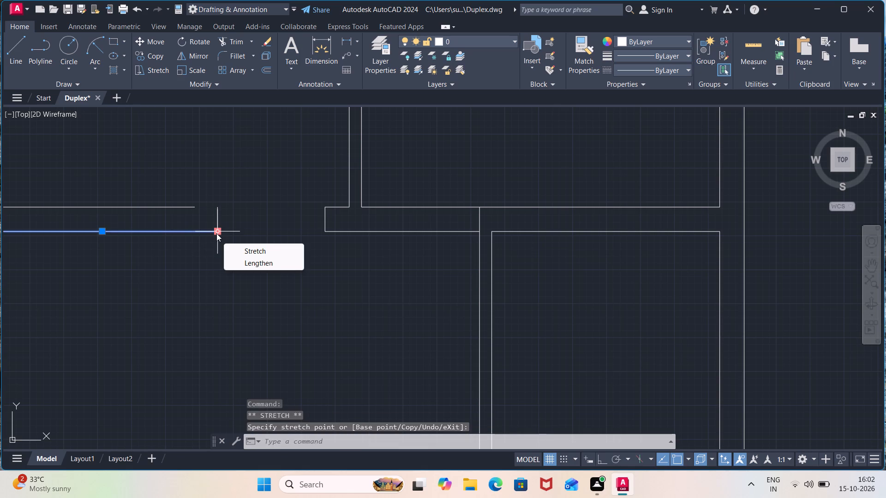
pyautogui.click(193, 206)
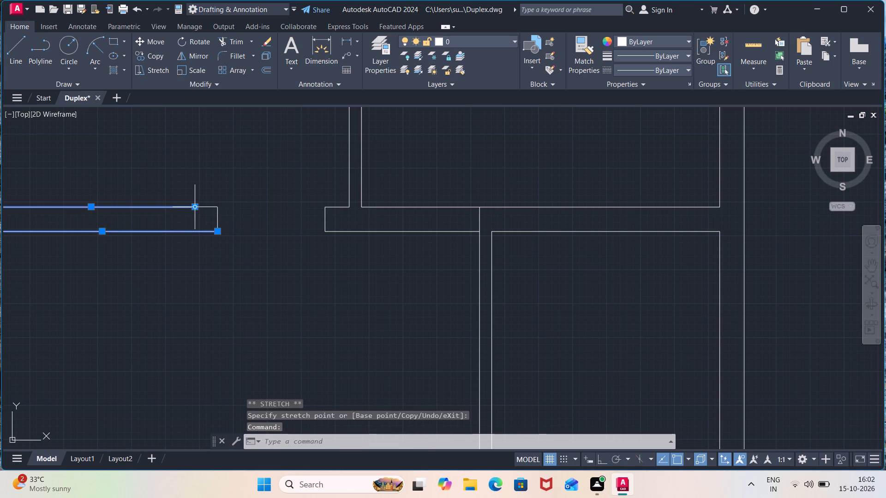
pyautogui.click(196, 206)
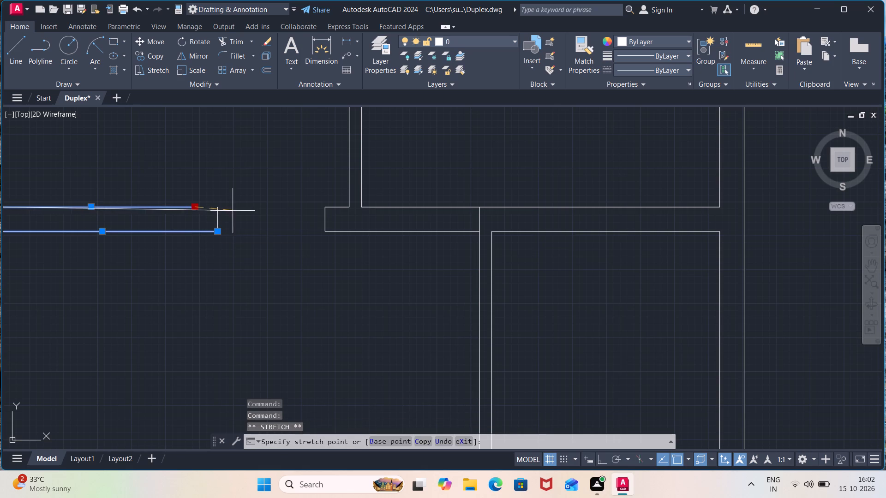
pyautogui.click(218, 206)
pyautogui.press('Escape')
pyautogui.press('Escape')
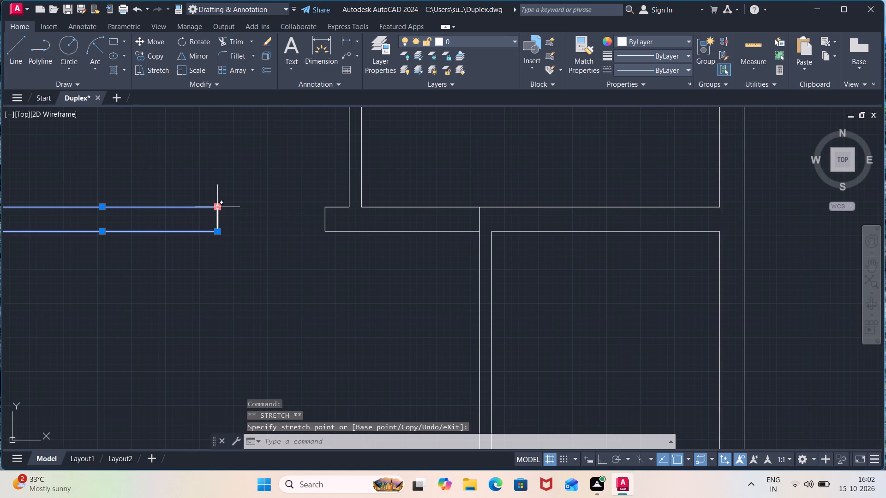
pyautogui.press('Escape')
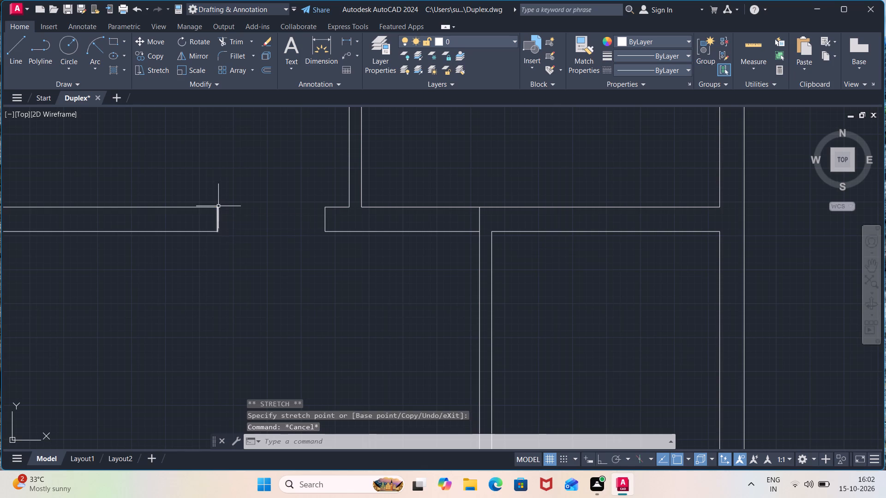
# Delete the short line crossing the wall above the left face of the third-row partition.
pyautogui.scroll(-1, 259, 250)
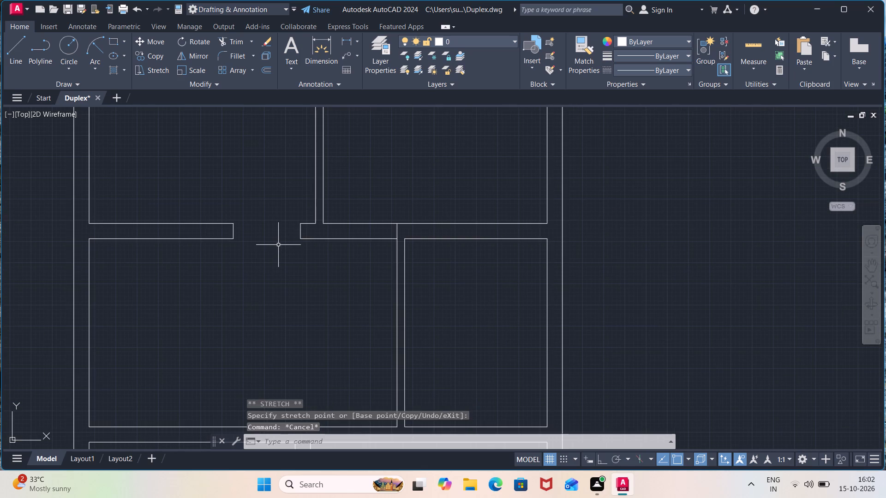
pyautogui.click(397, 226)
pyautogui.press('Delete')
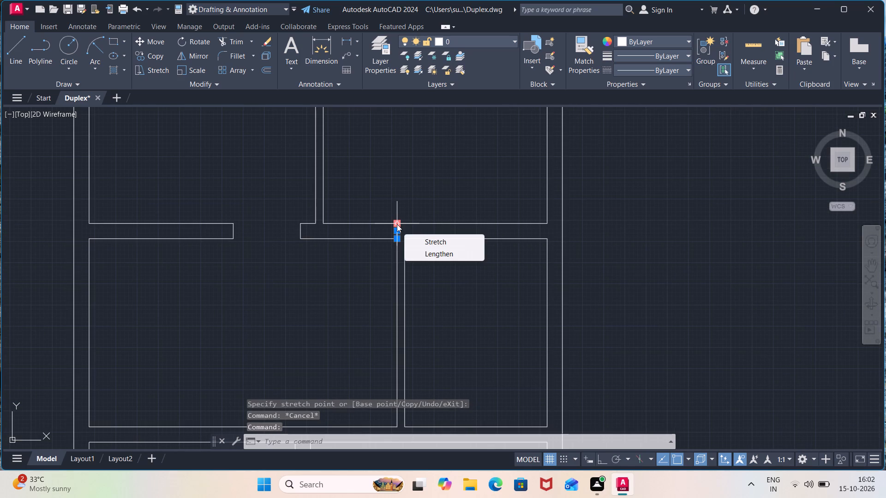
pyautogui.press('Delete')
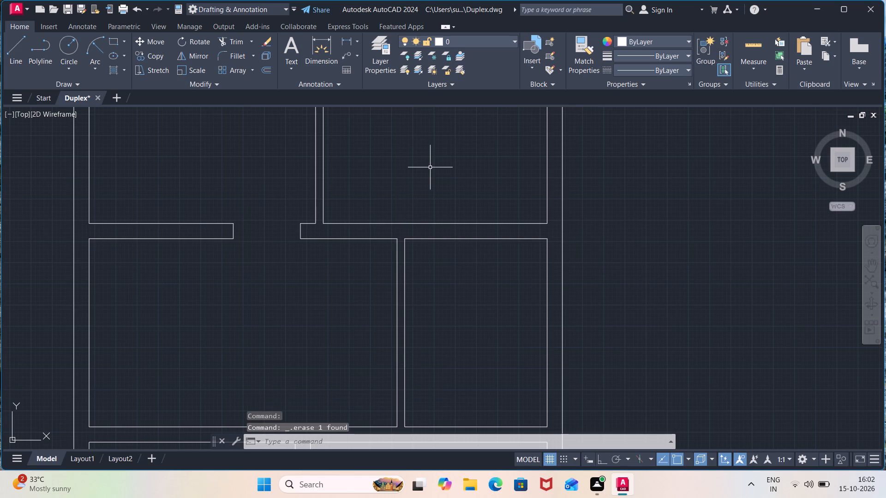
# Draw a vertical jamb line across the wall, just left of the third-row partition's left face.
pyautogui.scroll(1, 359, 215)
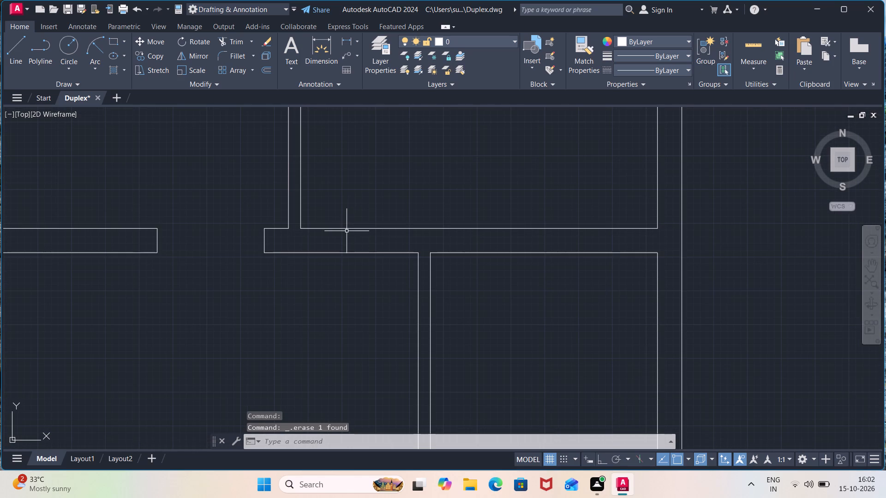
pyautogui.scroll(1, 347, 232)
pyautogui.press('l')
pyautogui.press('Return')
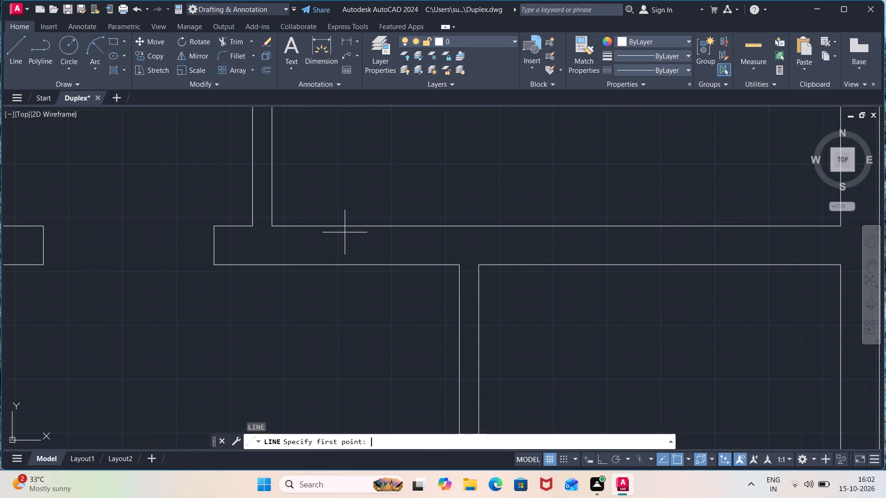
pyautogui.click(451, 263)
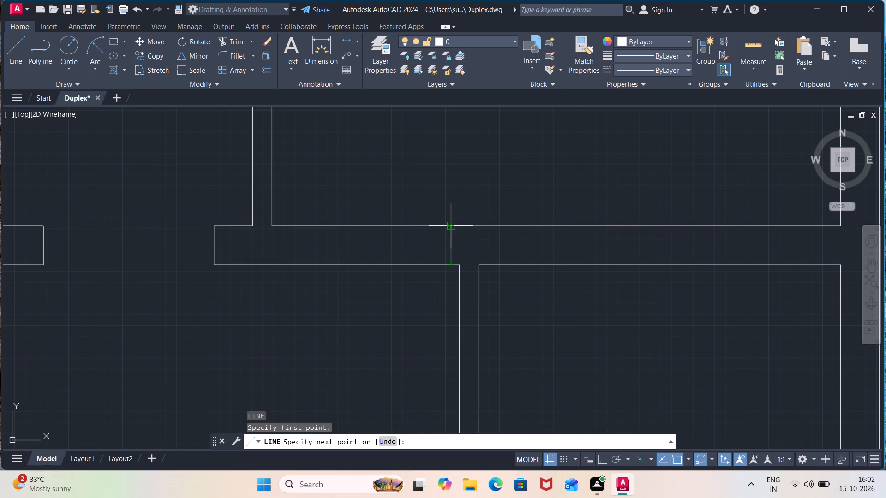
pyautogui.click(451, 226)
pyautogui.press('Escape')
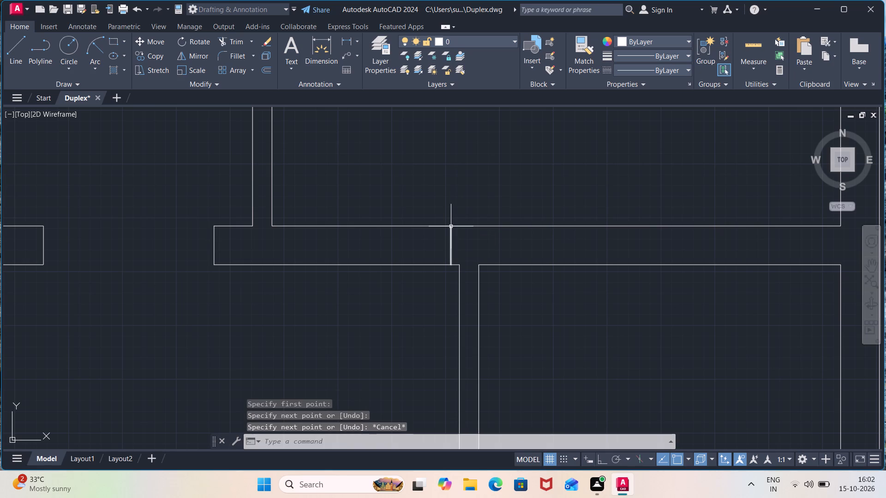
# Offset the new jamb line 3'3" to the left.
pyautogui.press('o')
pyautogui.press('Return')
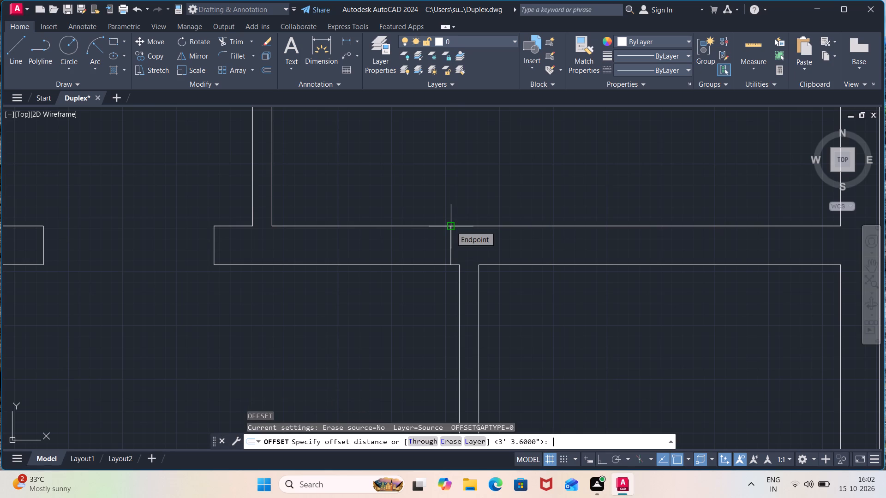
pyautogui.press('3')
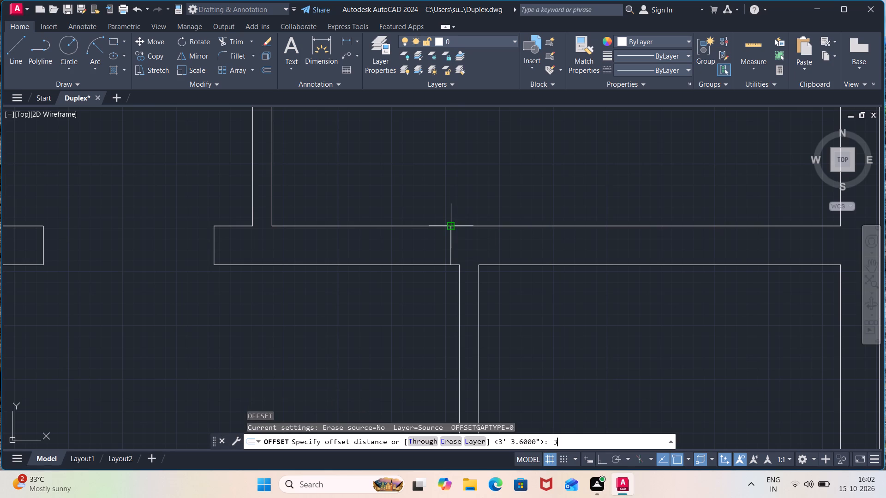
pyautogui.write('\'3"')
pyautogui.press('Return')
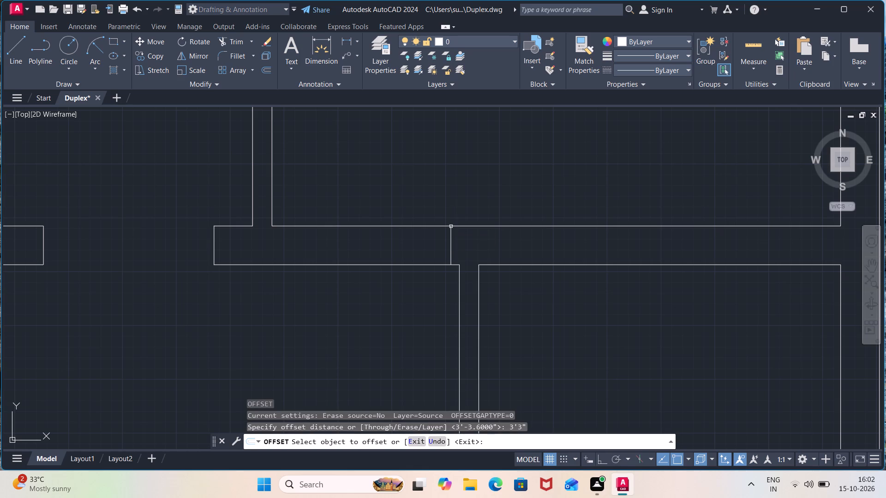
pyautogui.click(450, 242)
pyautogui.click(415, 242)
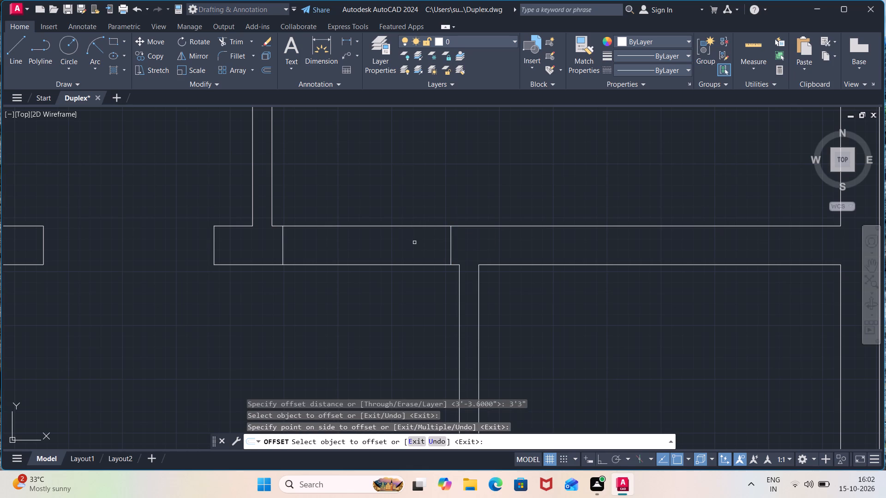
pyautogui.press('Escape')
# Trim the upper and lower wall lines between the two new jambs to open the second doorway.
pyautogui.write('tr')
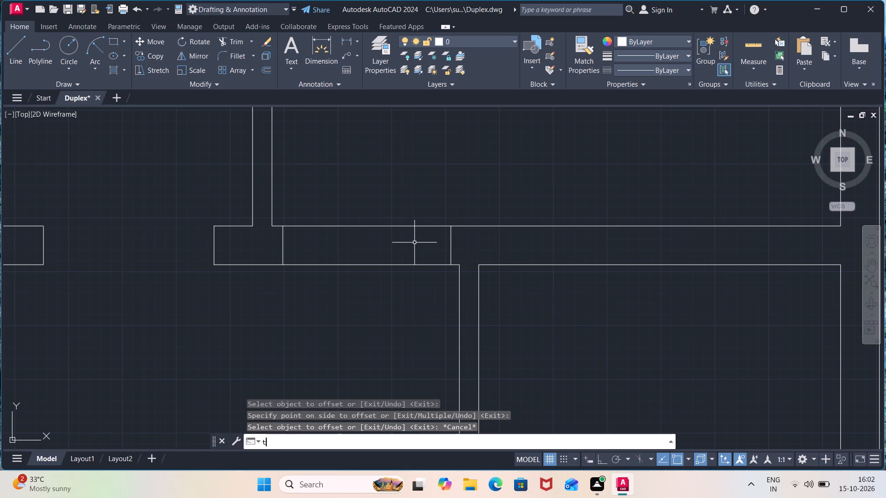
pyautogui.press('Return')
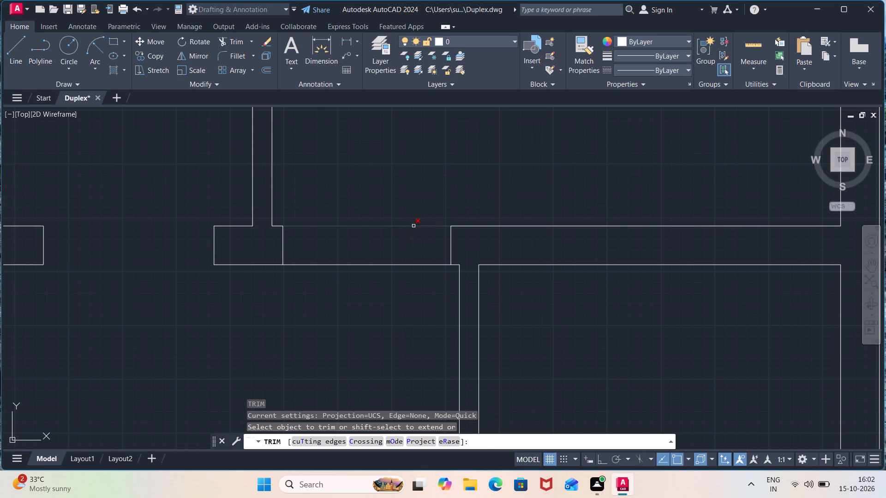
pyautogui.click(413, 226)
pyautogui.click(409, 264)
# Remove the single partition line in the second row of the left-hand plan with Trim.
pyautogui.scroll(-2, 409, 264)
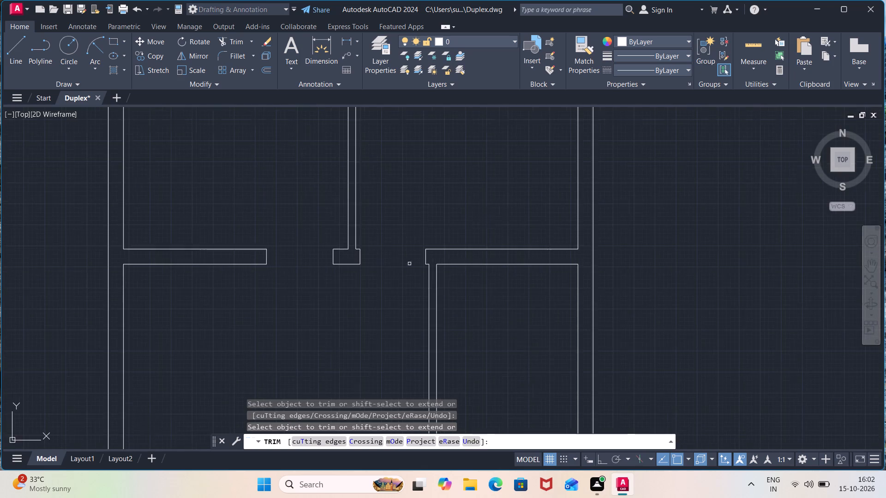
pyautogui.scroll(-2, 403, 262)
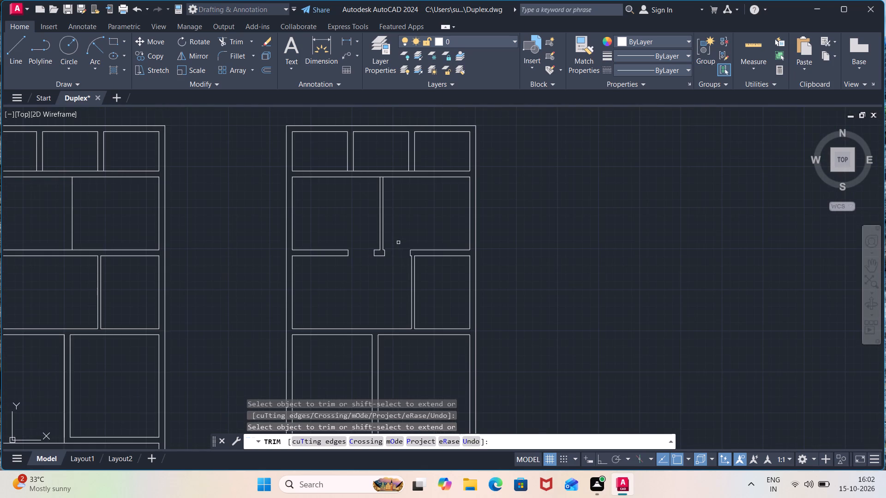
pyautogui.moveTo(398, 243); pyautogui.dragTo(419, 146, button='middle')
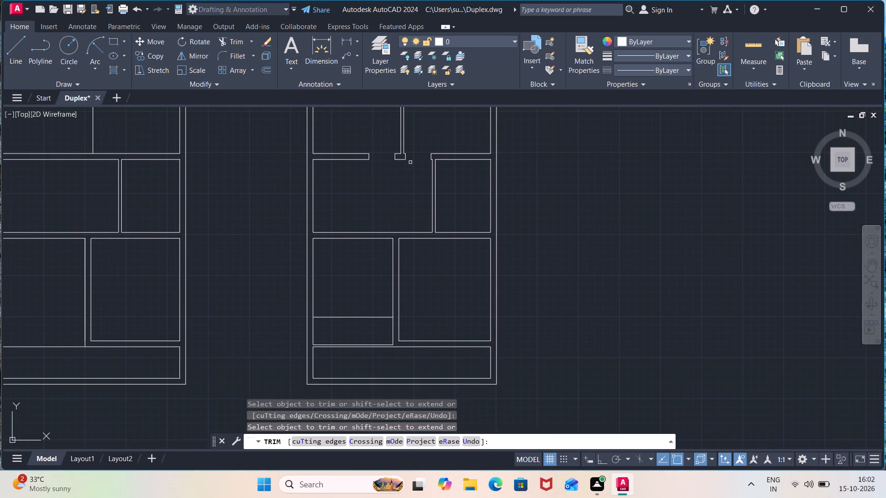
pyautogui.moveTo(252, 206); pyautogui.dragTo(432, 241, button='middle')
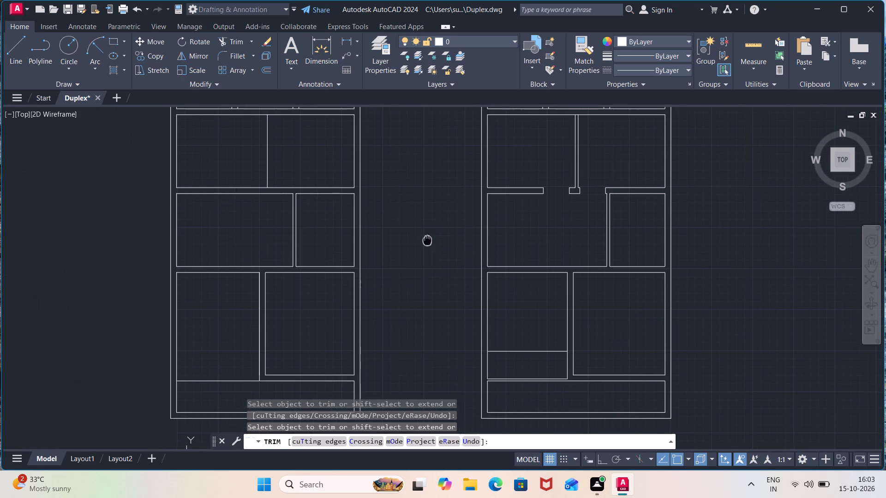
pyautogui.moveTo(267, 230); pyautogui.dragTo(294, 267, button='middle')
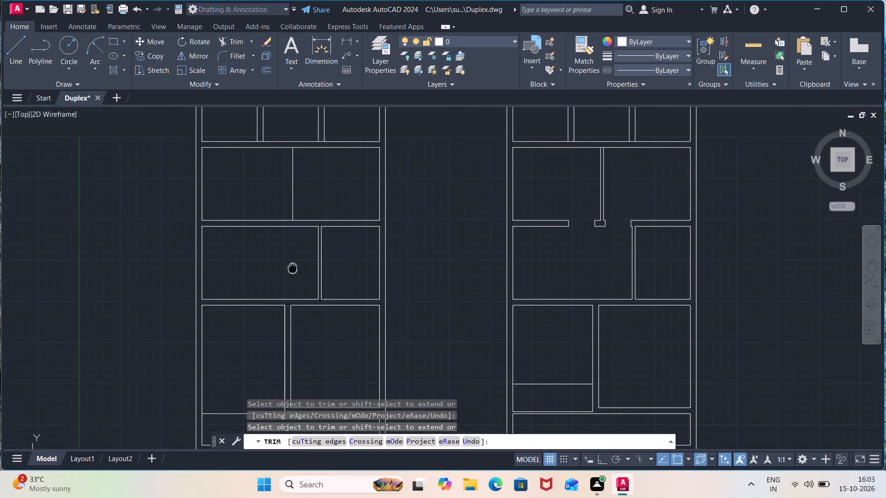
pyautogui.moveTo(294, 267); pyautogui.dragTo(321, 281, button='middle')
pyautogui.scroll(1, 321, 281)
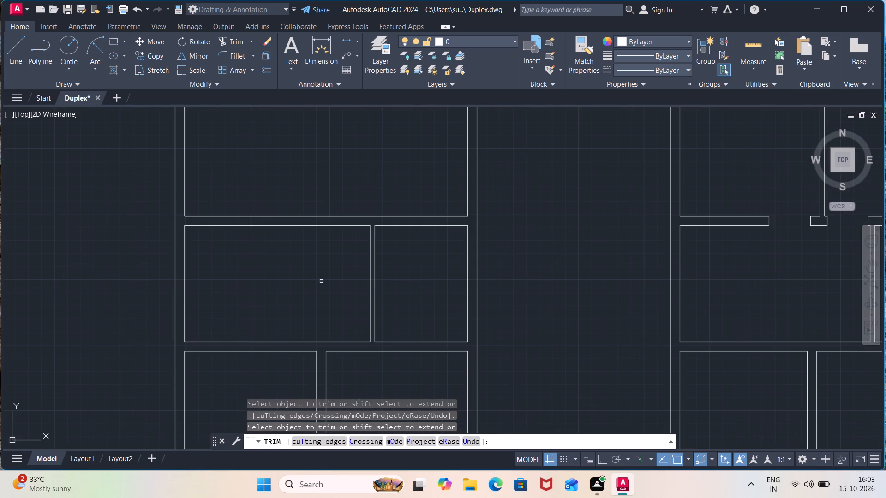
pyautogui.scroll(-1, 321, 281)
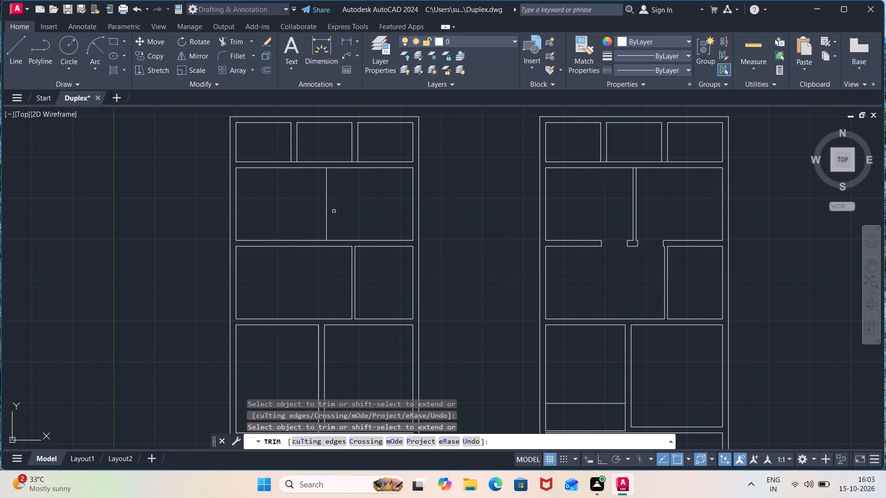
pyautogui.click(334, 211)
pyautogui.click(297, 219)
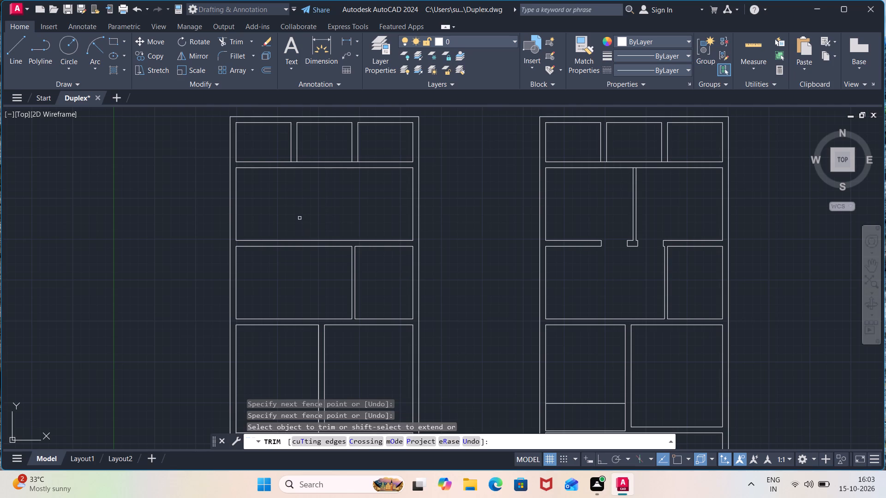
pyautogui.press('Escape')
# Offset the inner face of the left outer wall in the left-hand plan's second row 11'6" to the right.
pyautogui.press('o')
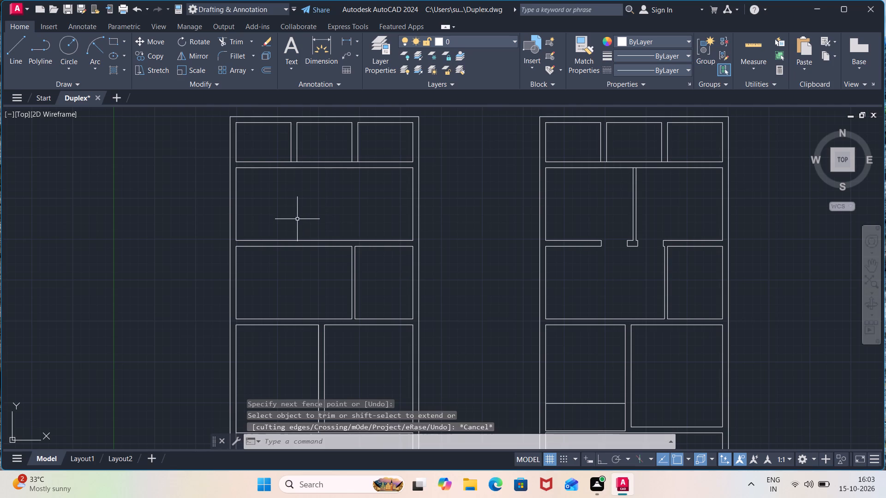
pyautogui.press('Return')
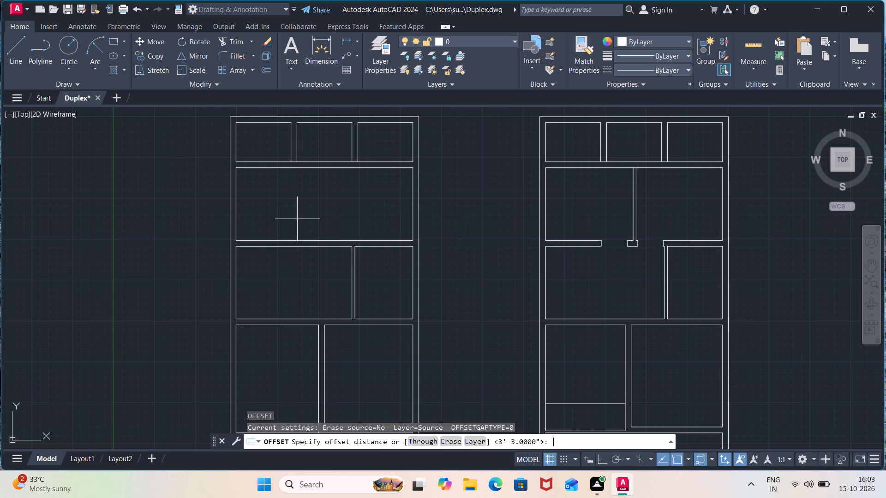
pyautogui.write('11\'6"')
pyautogui.press('Return')
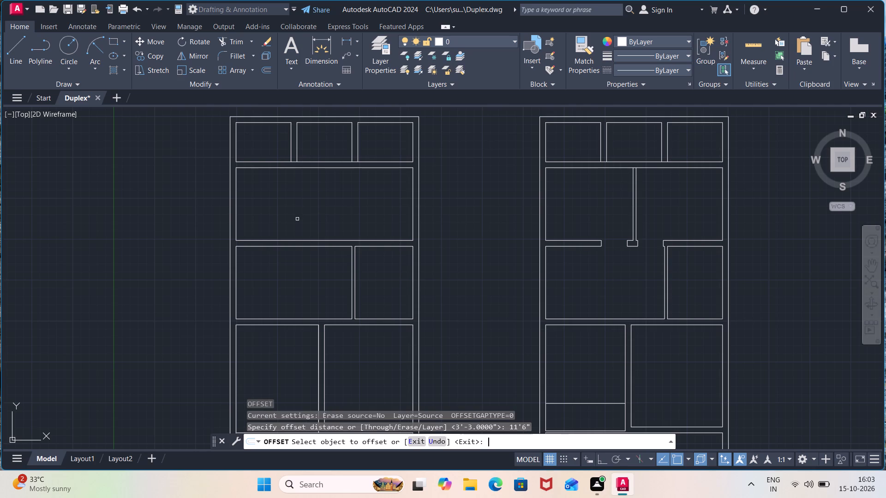
pyautogui.click(237, 222)
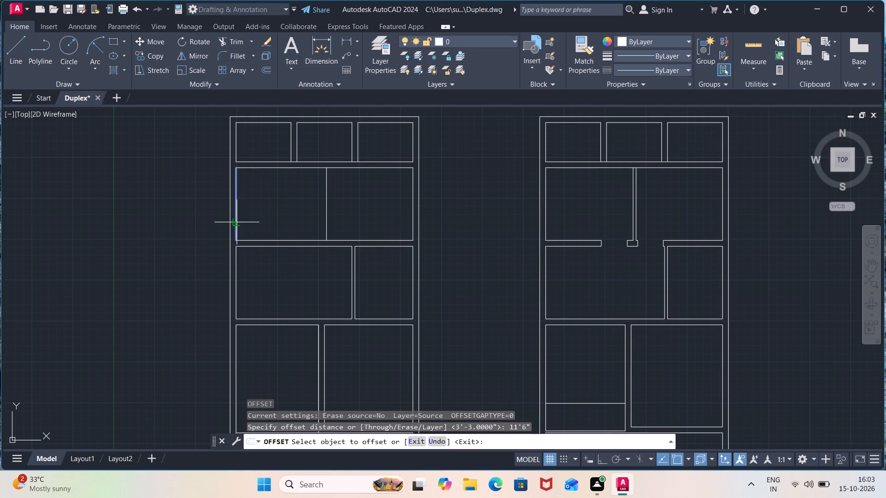
pyautogui.click(290, 214)
pyautogui.press('space')
# Offset the new second-row partition line 4.5" to the left to form the partition's other face.
pyautogui.press('space')
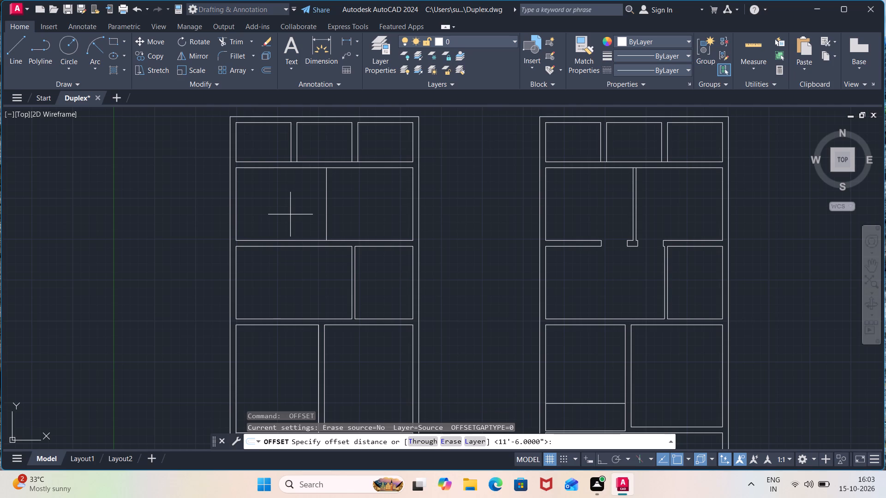
pyautogui.write('4.5')
pyautogui.hotkey('shift', '"')
pyautogui.press('Return')
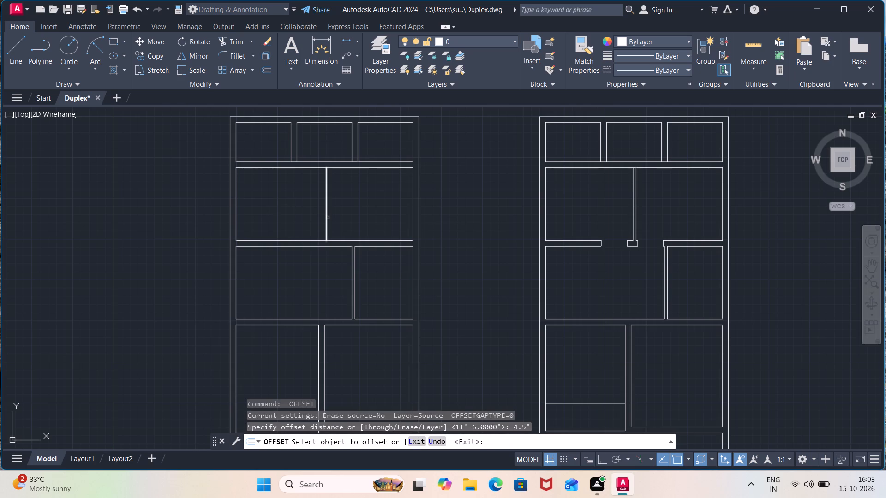
pyautogui.click(328, 218)
pyautogui.click(312, 218)
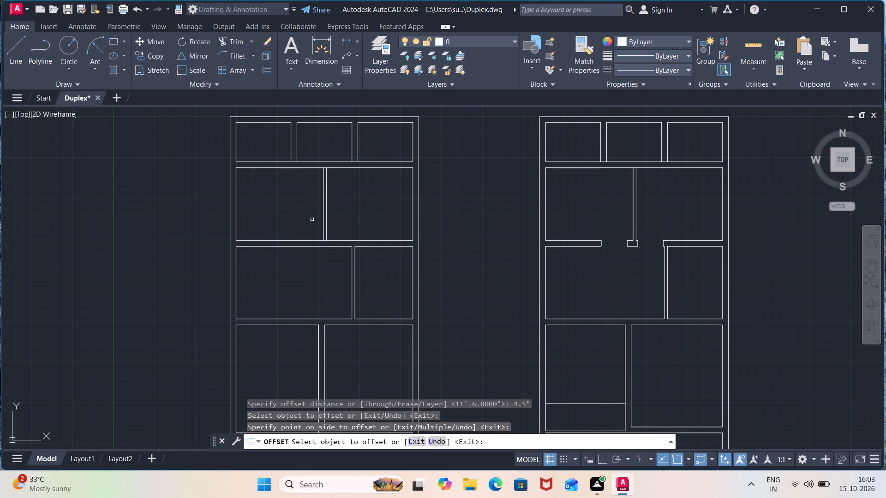
pyautogui.press('Escape')
# Draw a jamb line across the wall below the left-hand plan's second row, just left of the new partition.
pyautogui.press('l')
pyautogui.press('Return')
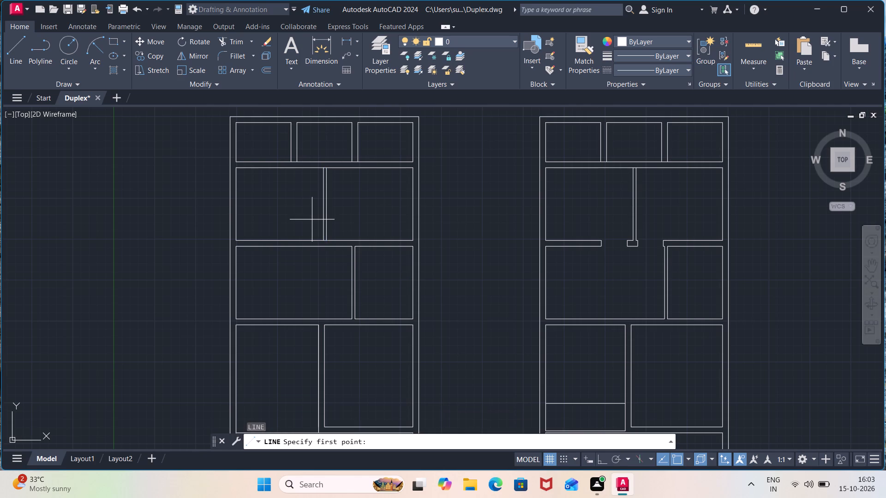
pyautogui.scroll(4, 317, 245)
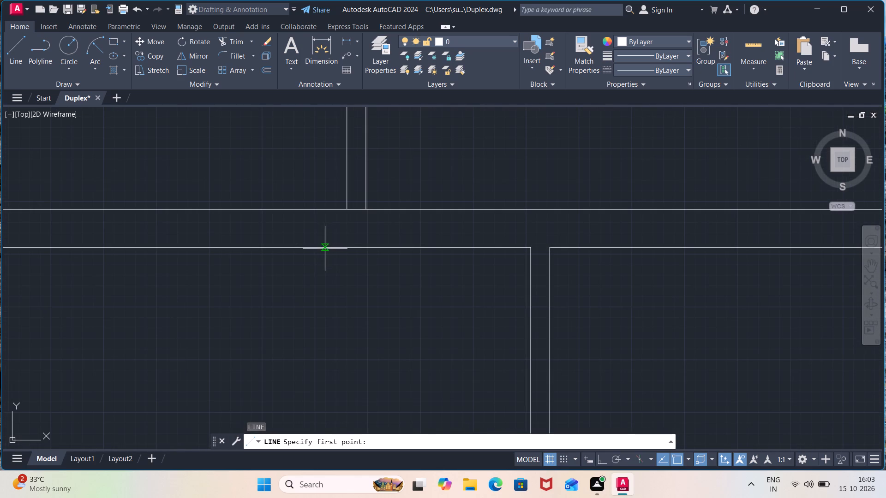
pyautogui.click(325, 249)
pyautogui.click(326, 211)
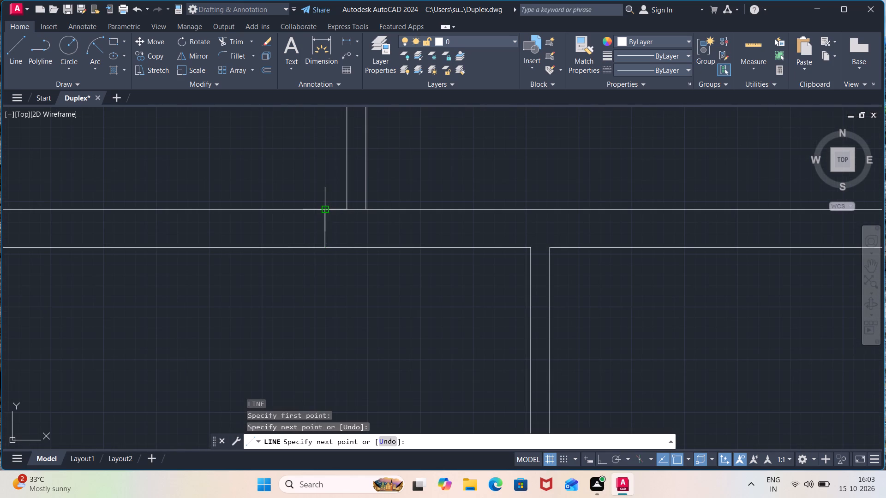
pyautogui.press('Escape')
# Offset the jamb line 3'3" to the left to form the doorway's other jamb.
pyautogui.press('o')
pyautogui.press('Return')
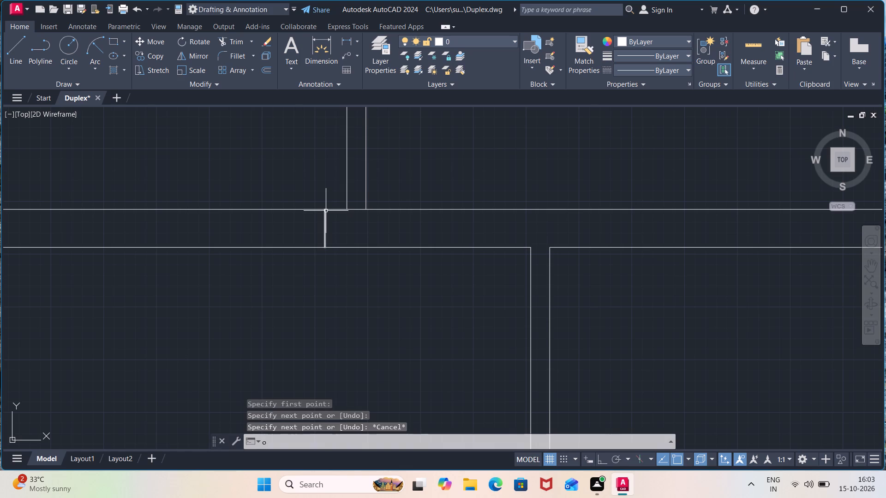
pyautogui.write('3\'3"')
pyautogui.press('Return')
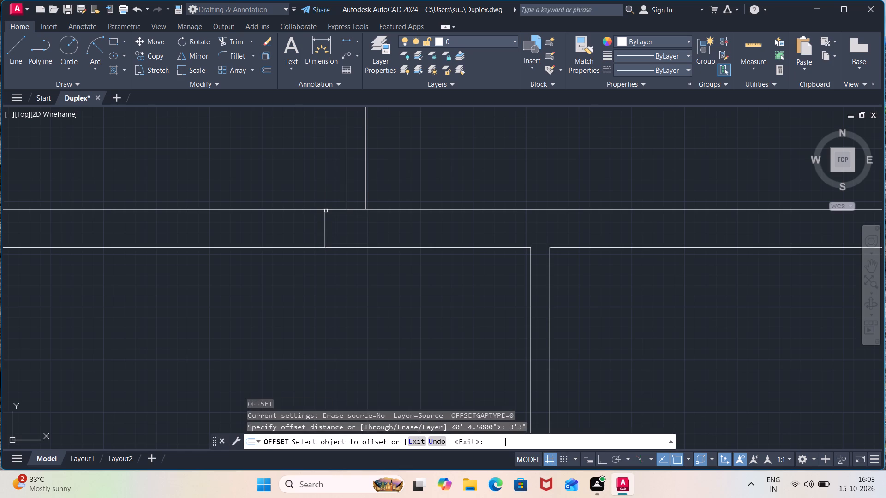
pyautogui.click(327, 223)
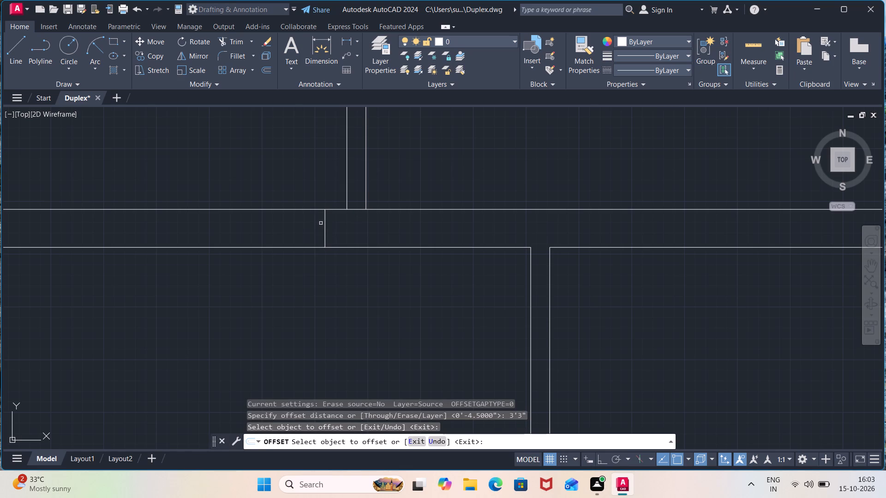
pyautogui.click(326, 223)
pyautogui.click(263, 219)
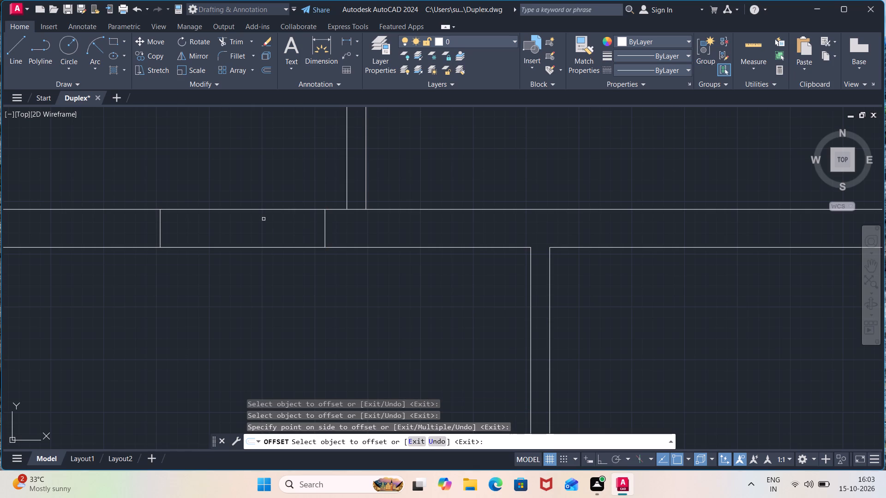
pyautogui.press('space')
pyautogui.press('space')
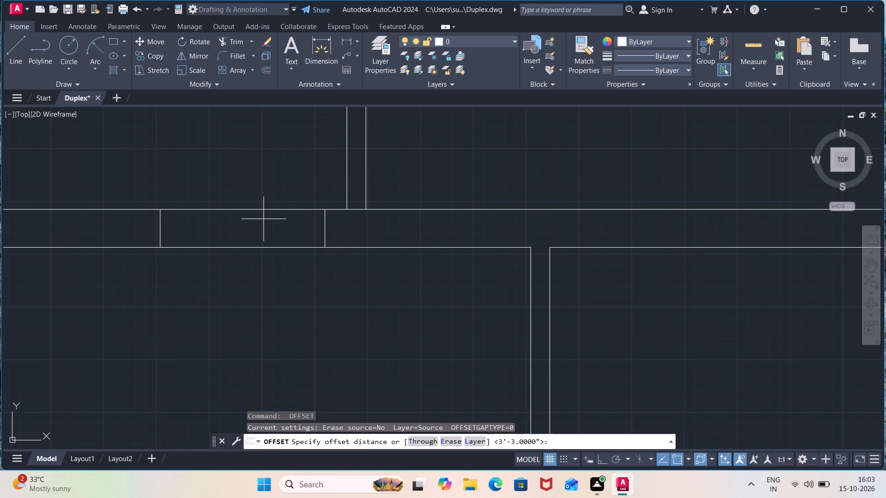
pyautogui.press('Escape')
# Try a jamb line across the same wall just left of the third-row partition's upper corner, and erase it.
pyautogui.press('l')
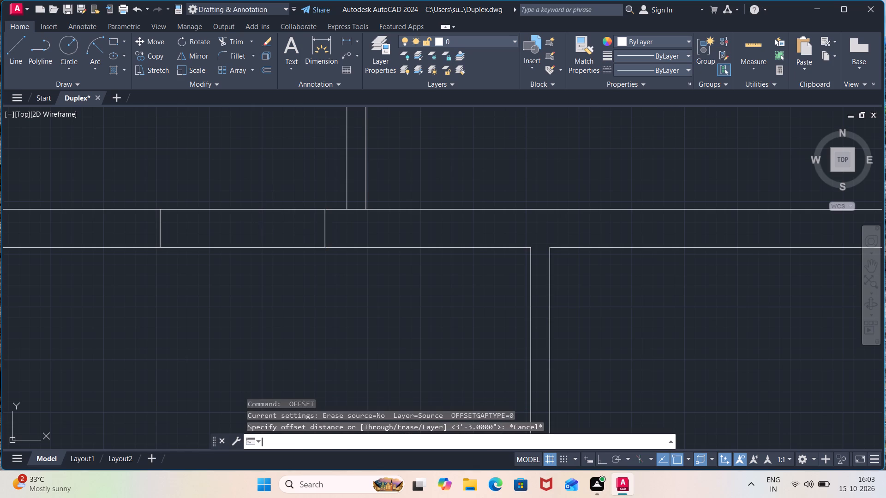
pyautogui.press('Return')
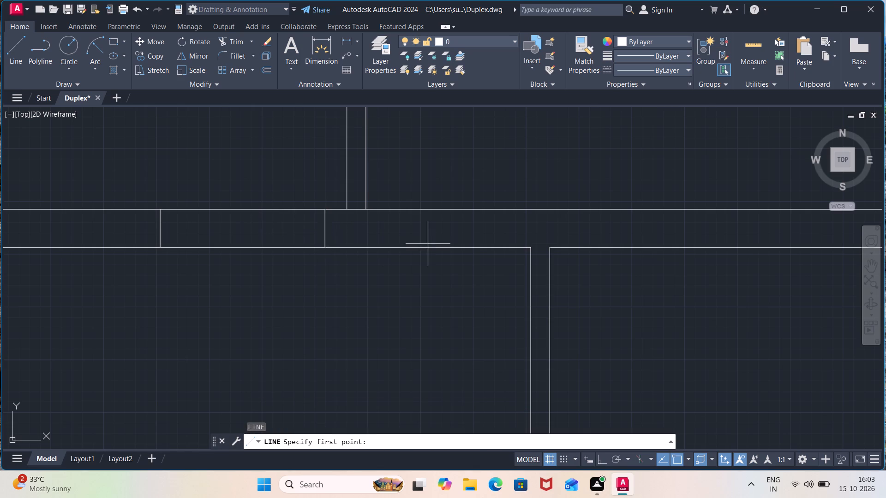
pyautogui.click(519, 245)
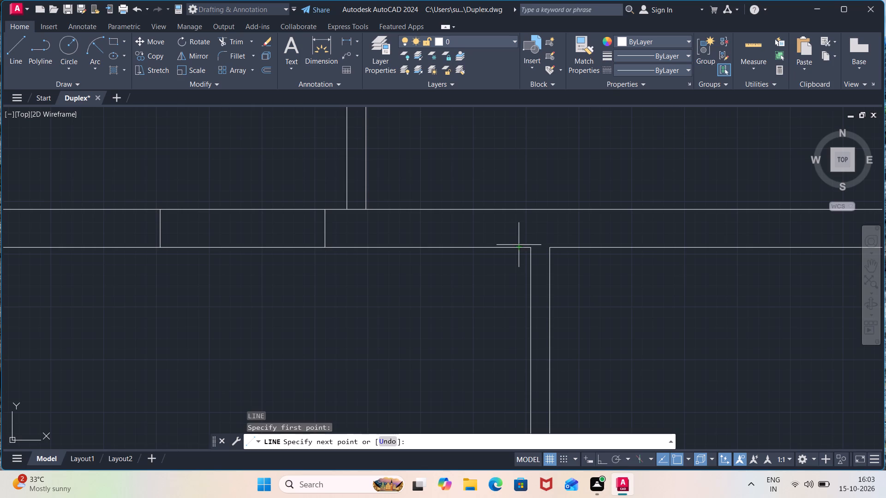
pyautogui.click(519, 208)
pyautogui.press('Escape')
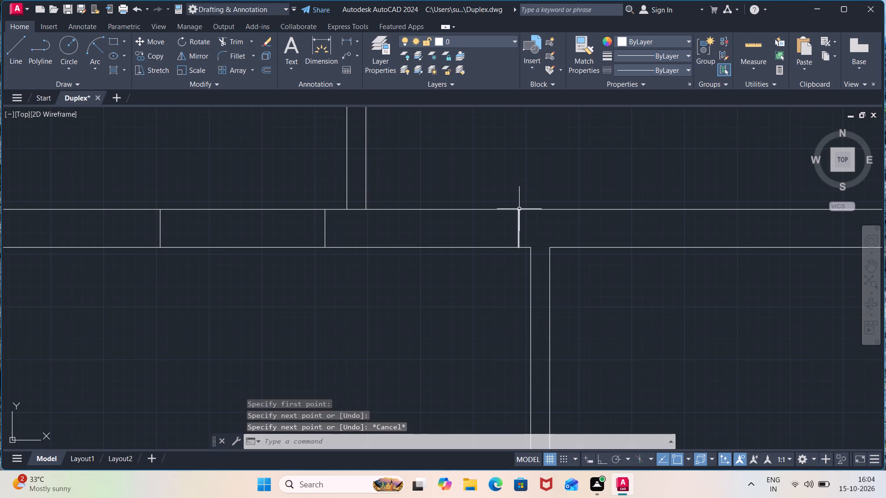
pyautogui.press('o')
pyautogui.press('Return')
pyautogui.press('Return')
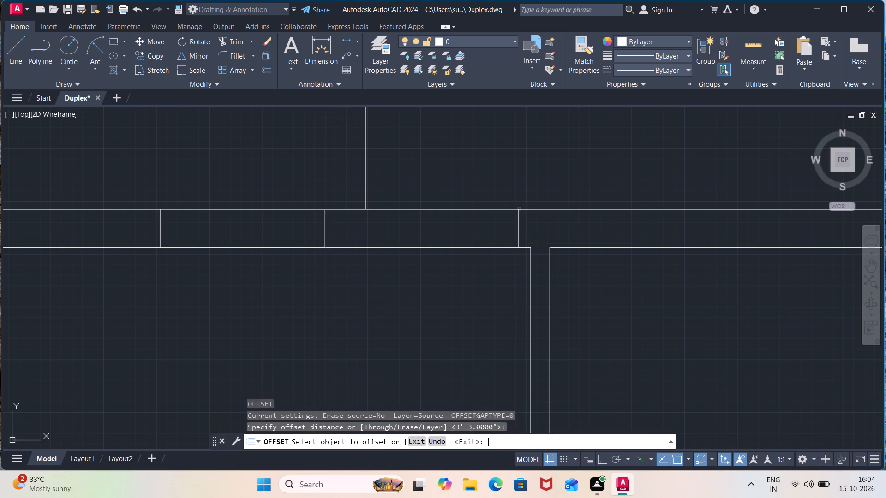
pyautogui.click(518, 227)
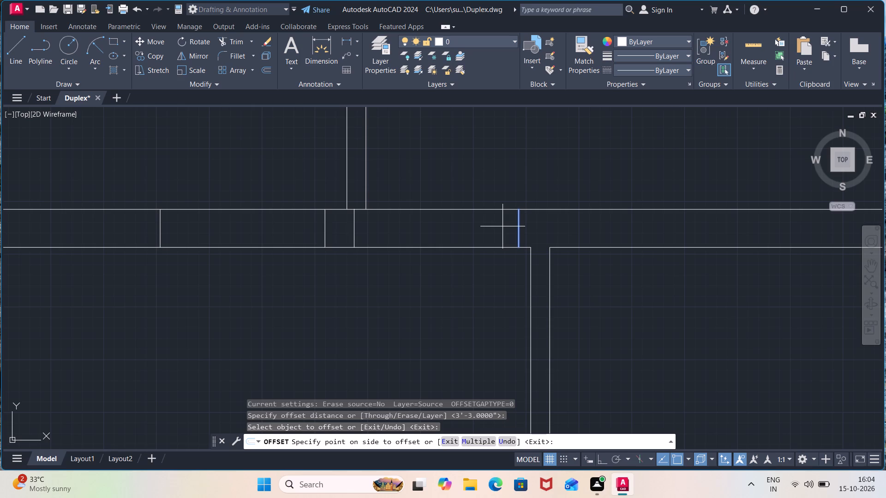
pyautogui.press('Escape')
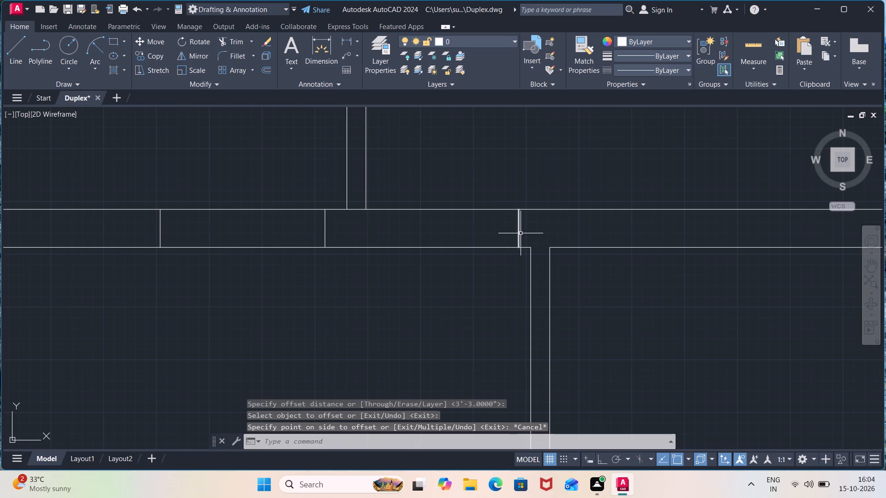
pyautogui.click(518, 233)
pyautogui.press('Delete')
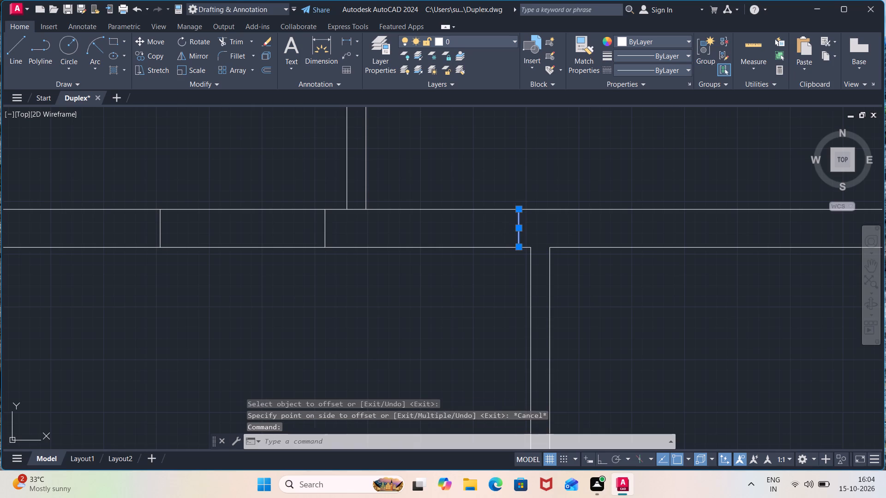
# Draw a jamb line across the wall straight up from the upper corner of the third-row partition's left face.
pyautogui.press('l')
pyautogui.press('Return')
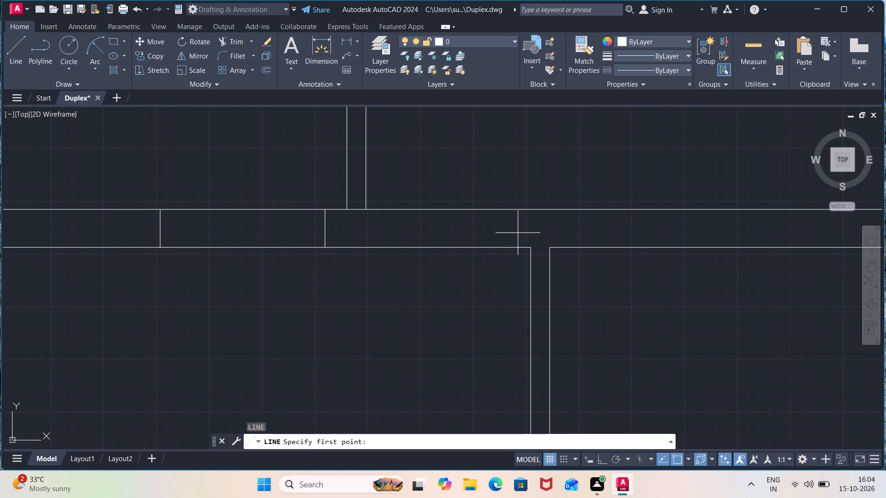
pyautogui.scroll(3, 524, 246)
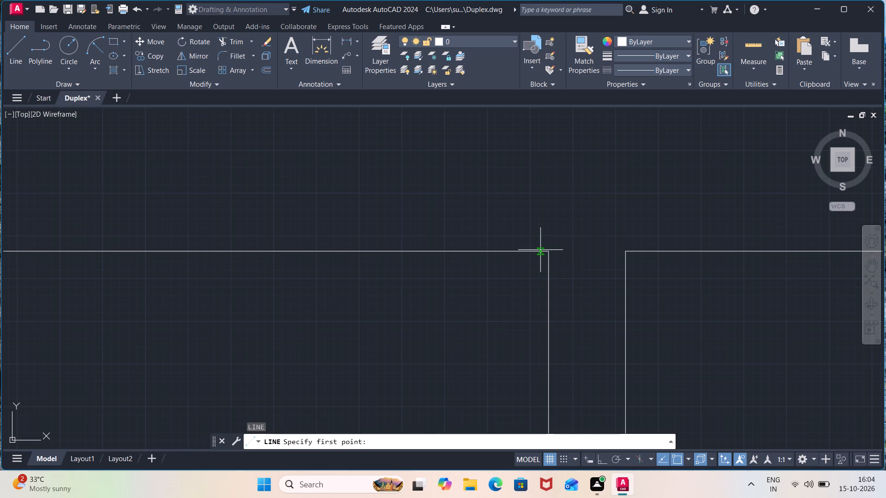
pyautogui.click(543, 249)
pyautogui.scroll(-2, 542, 162)
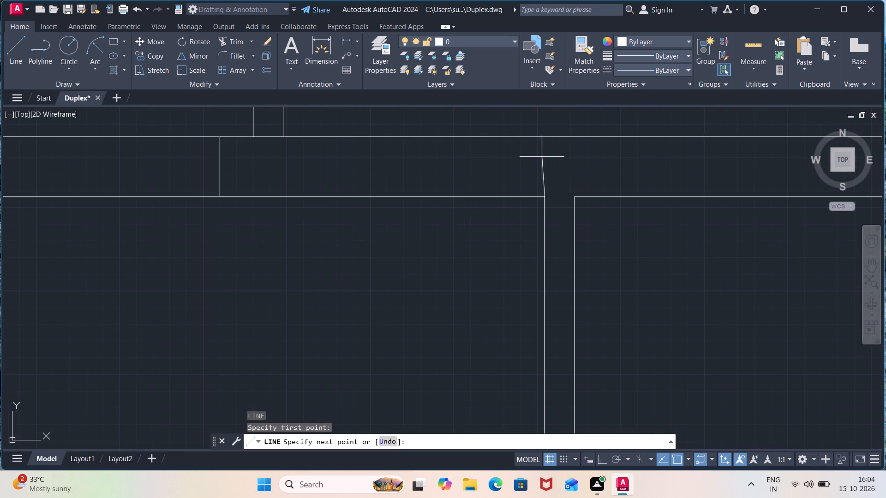
pyautogui.click(546, 133)
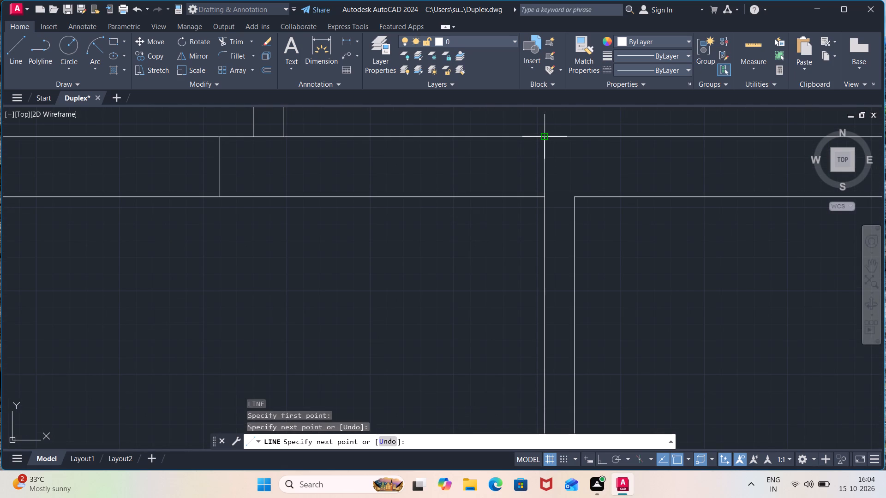
pyautogui.press('Escape')
# Offset the jamb line above the third-row partition 3'3" to the left for the second doorway.
pyautogui.press('o')
pyautogui.press('Return')
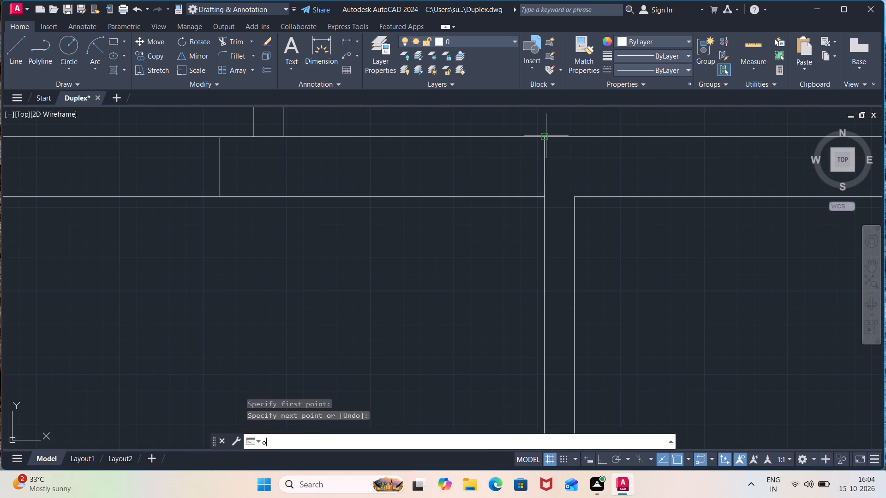
pyautogui.press('Return')
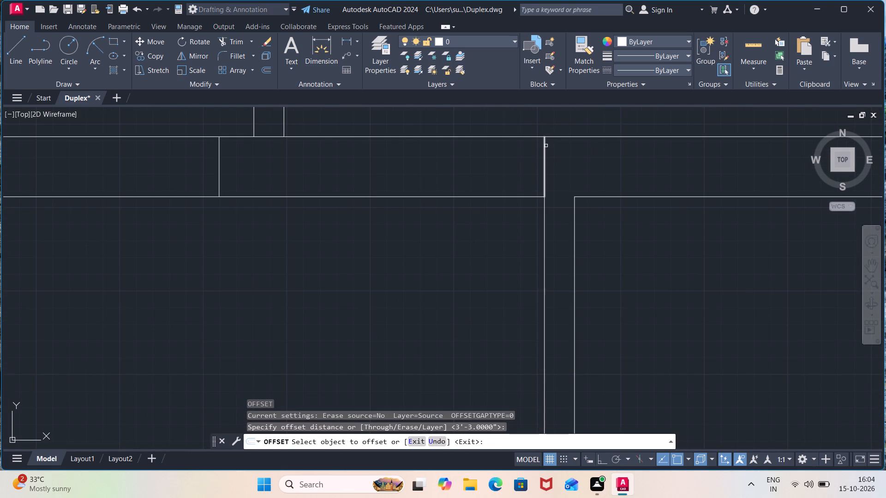
pyautogui.click(544, 154)
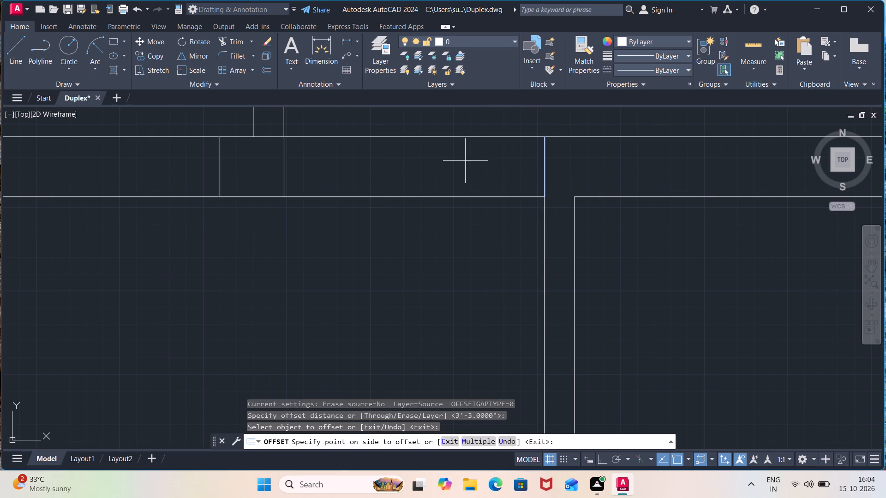
pyautogui.click(465, 161)
pyautogui.scroll(-2, 464, 161)
pyautogui.moveTo(464, 161); pyautogui.dragTo(489, 187, button='middle')
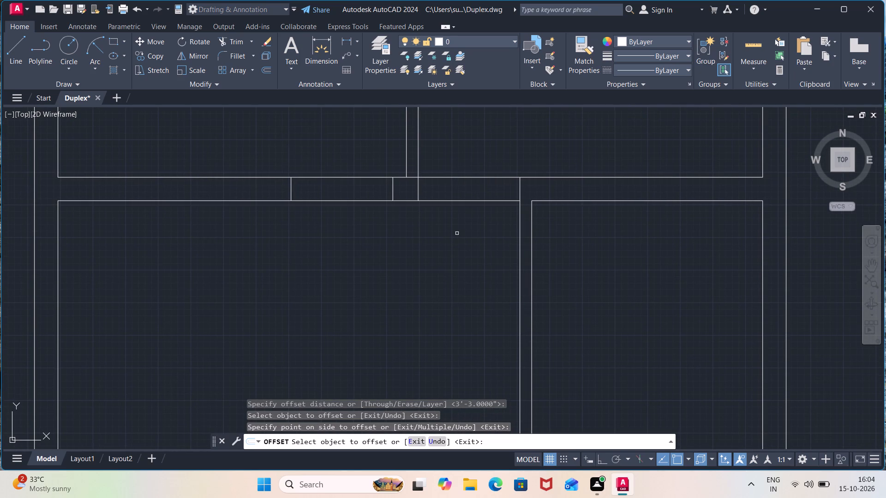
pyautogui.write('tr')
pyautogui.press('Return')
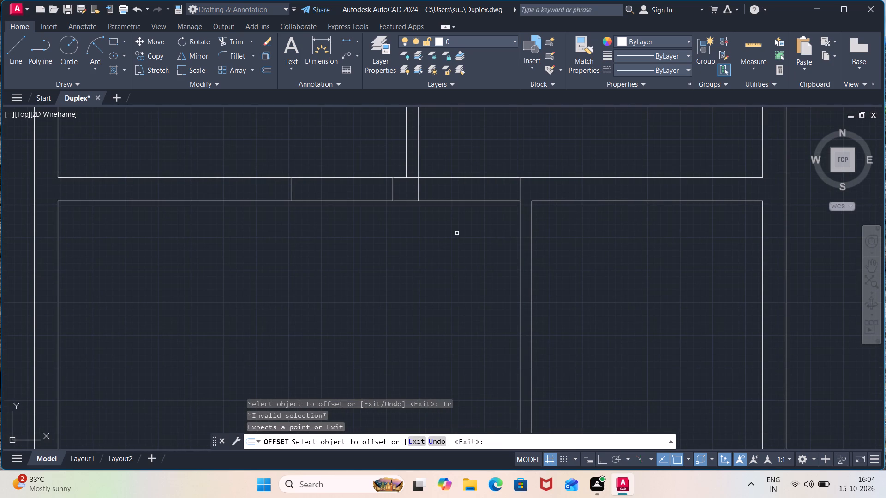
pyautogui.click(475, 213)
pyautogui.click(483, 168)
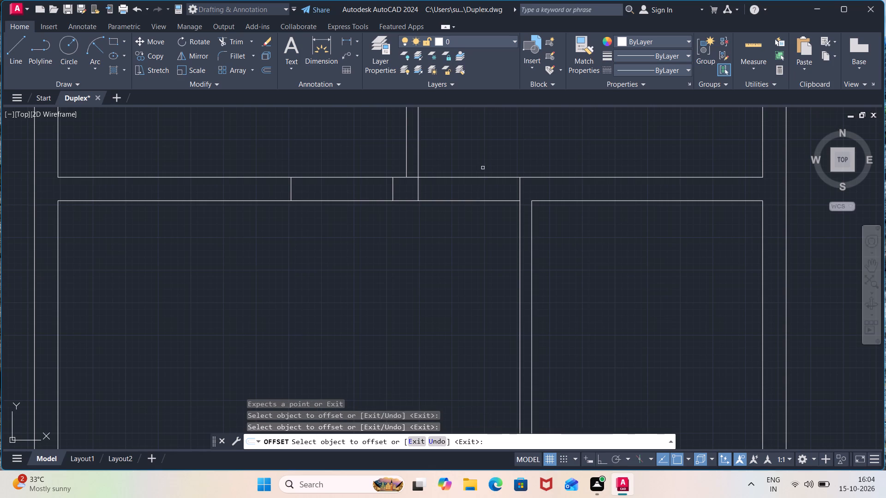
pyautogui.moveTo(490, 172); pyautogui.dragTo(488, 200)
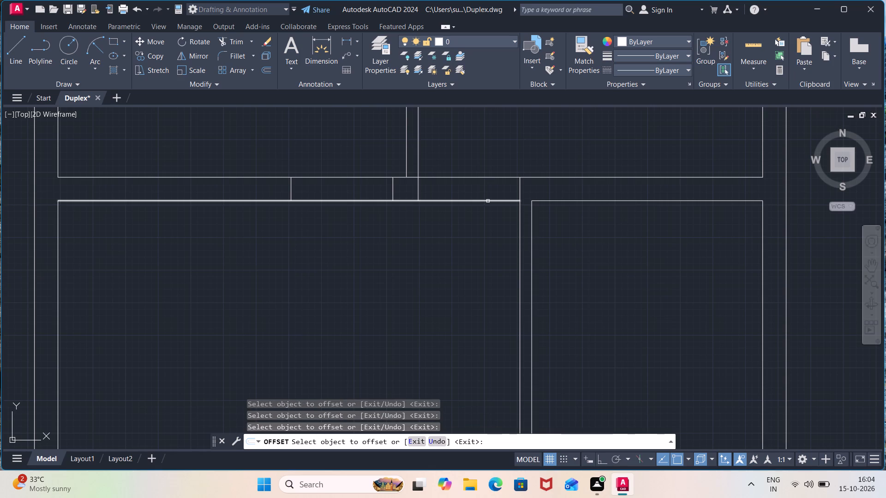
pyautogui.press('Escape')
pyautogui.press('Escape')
# Trim the upper and lower wall lines between each pair of jambs to open both doorways in the left-hand plan.
pyautogui.write('tr')
pyautogui.press('Return')
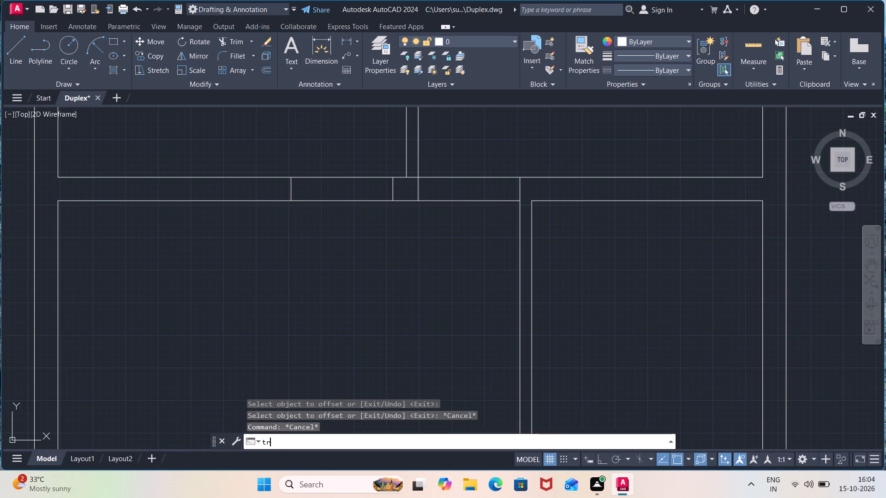
pyautogui.click(479, 218)
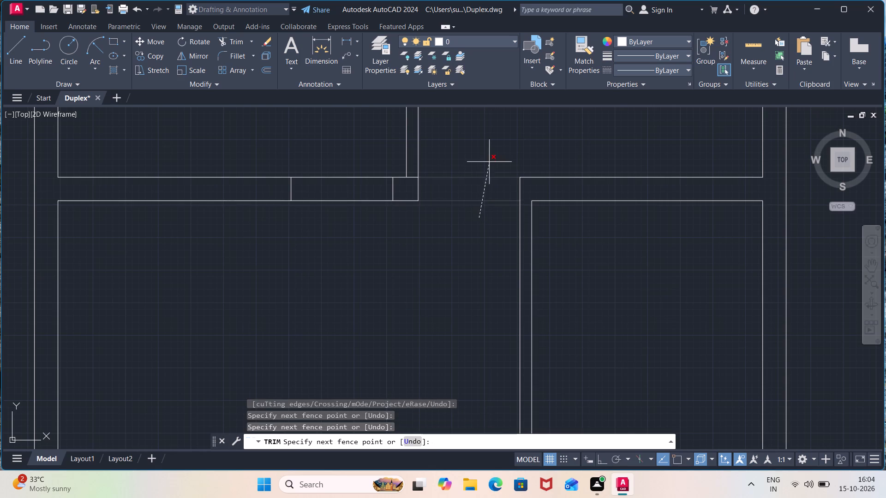
pyautogui.click(490, 157)
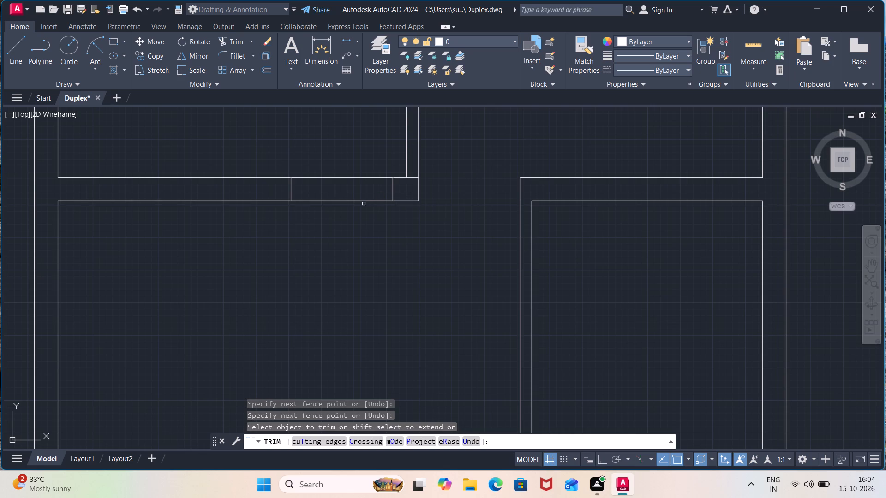
pyautogui.click(364, 204)
pyautogui.click(367, 155)
# Trim the short wall line between the second-row partition's two faces so the partition joins the wall stub.
pyautogui.click(413, 178)
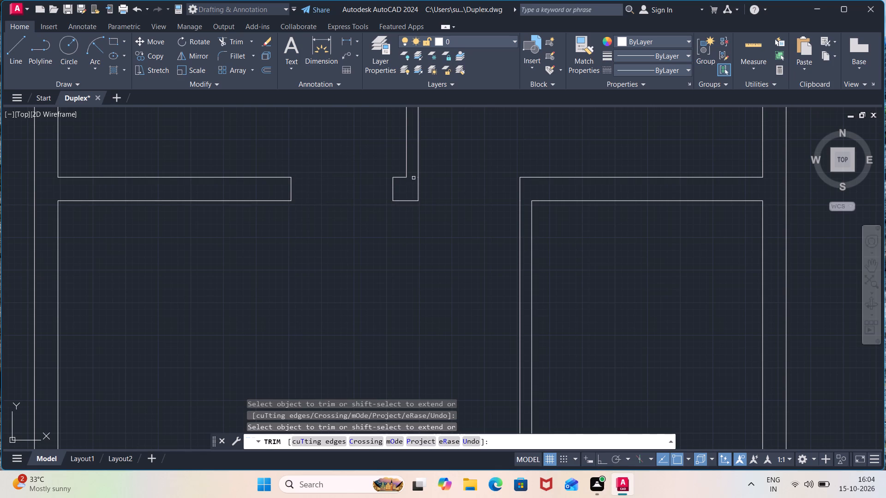
pyautogui.scroll(-1, 473, 200)
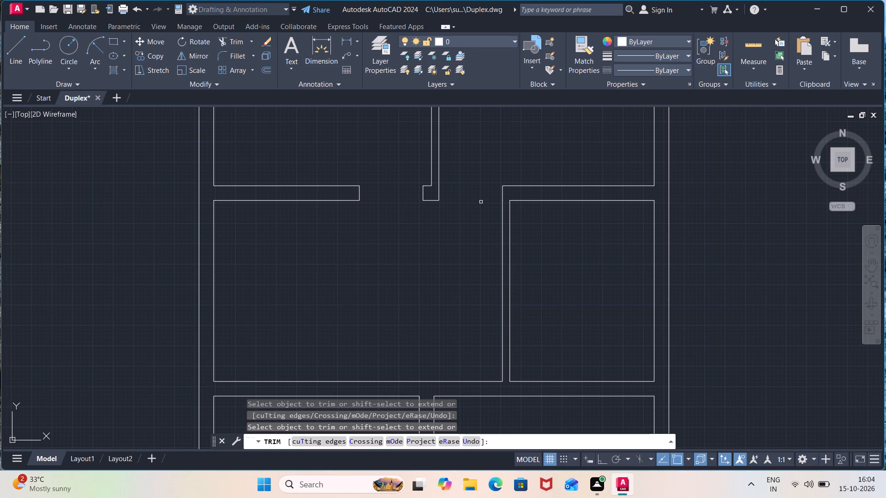
pyautogui.press('Escape')
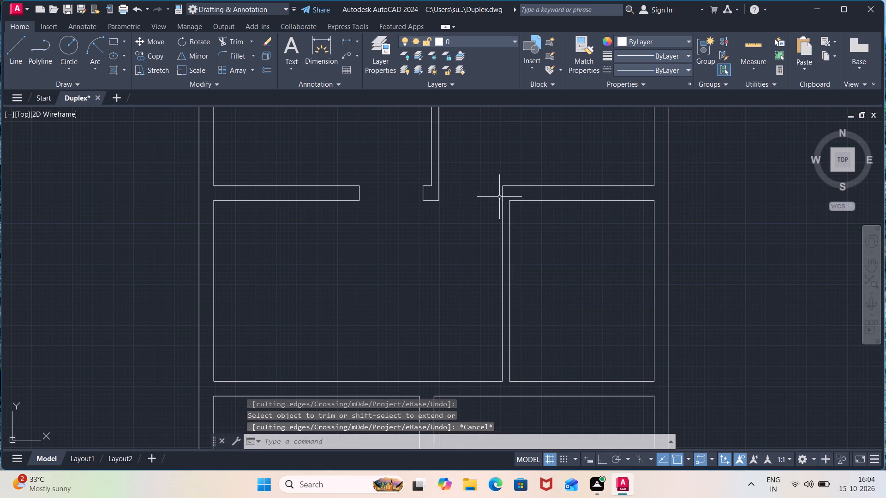
# Stretch the left end of the wall's lower line above the third-row right-hand room to the partition's left face.
pyautogui.click(520, 201)
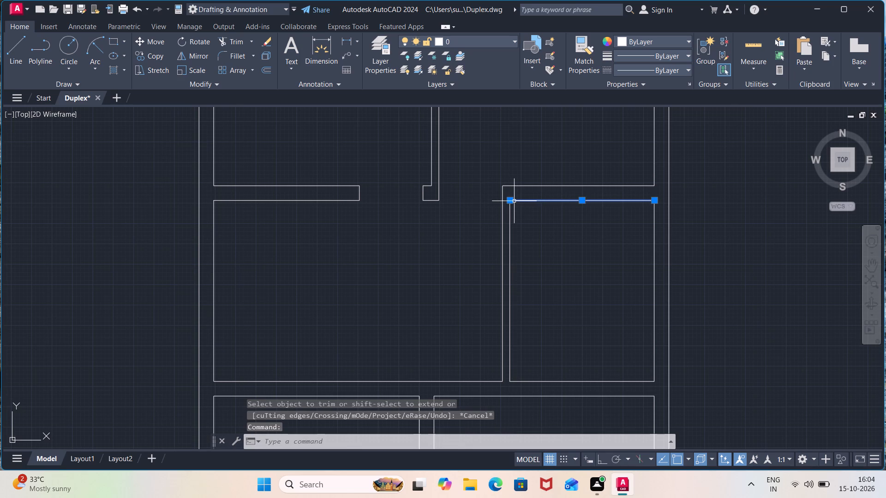
pyautogui.click(511, 202)
pyautogui.click(503, 201)
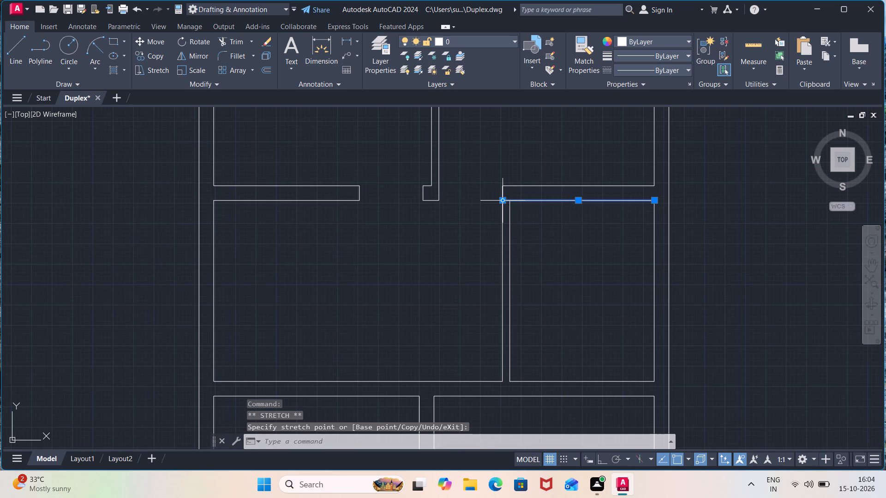
pyautogui.press('Escape')
pyautogui.press('Escape')
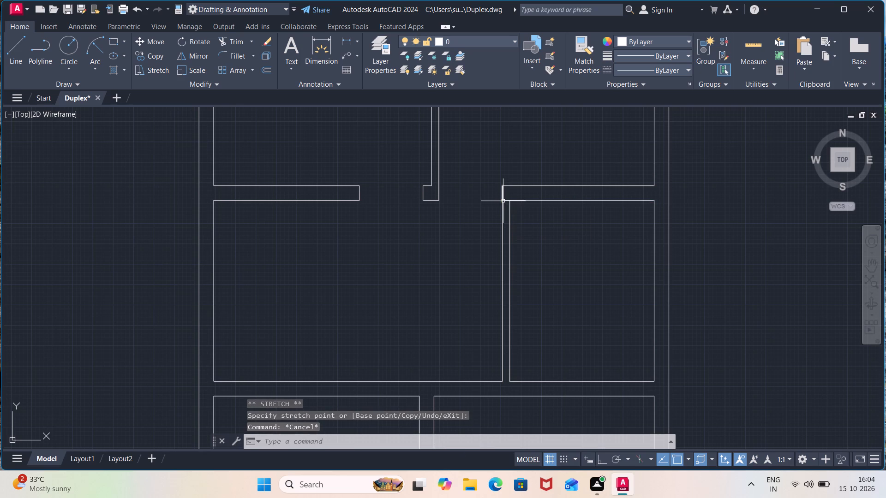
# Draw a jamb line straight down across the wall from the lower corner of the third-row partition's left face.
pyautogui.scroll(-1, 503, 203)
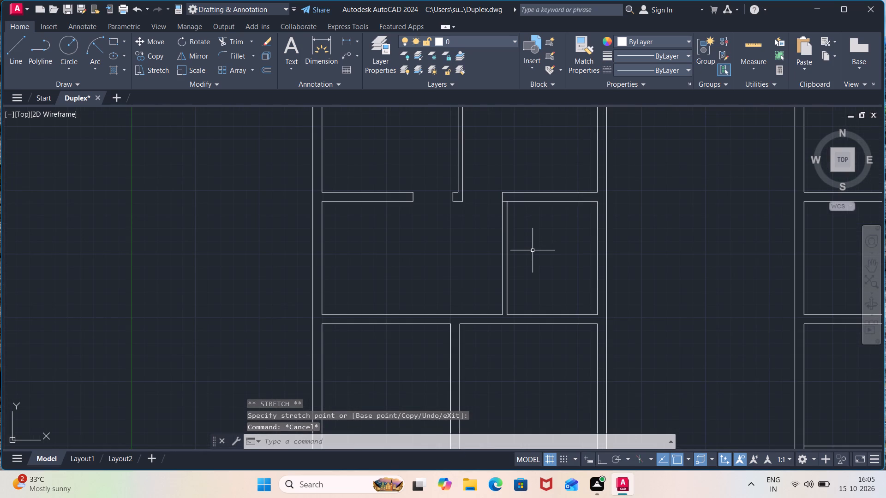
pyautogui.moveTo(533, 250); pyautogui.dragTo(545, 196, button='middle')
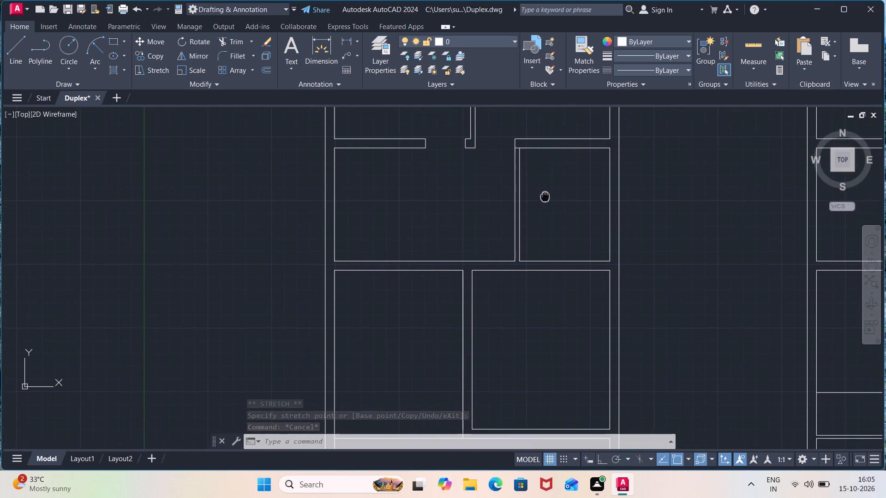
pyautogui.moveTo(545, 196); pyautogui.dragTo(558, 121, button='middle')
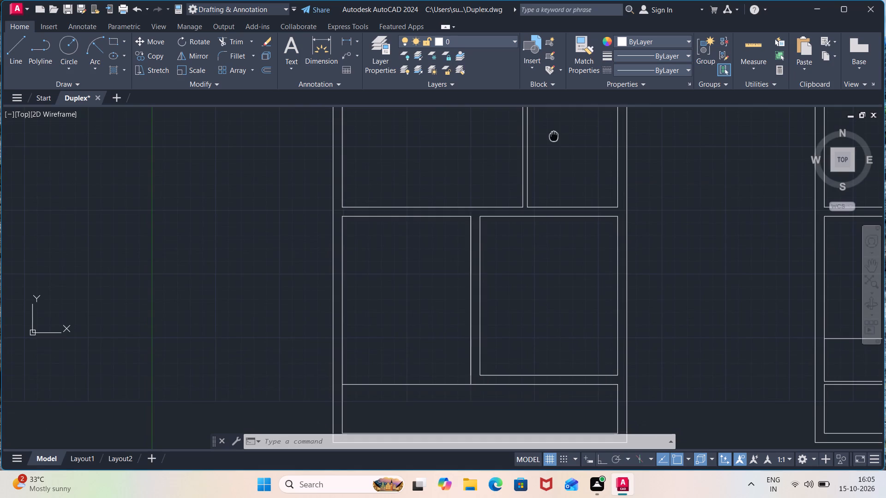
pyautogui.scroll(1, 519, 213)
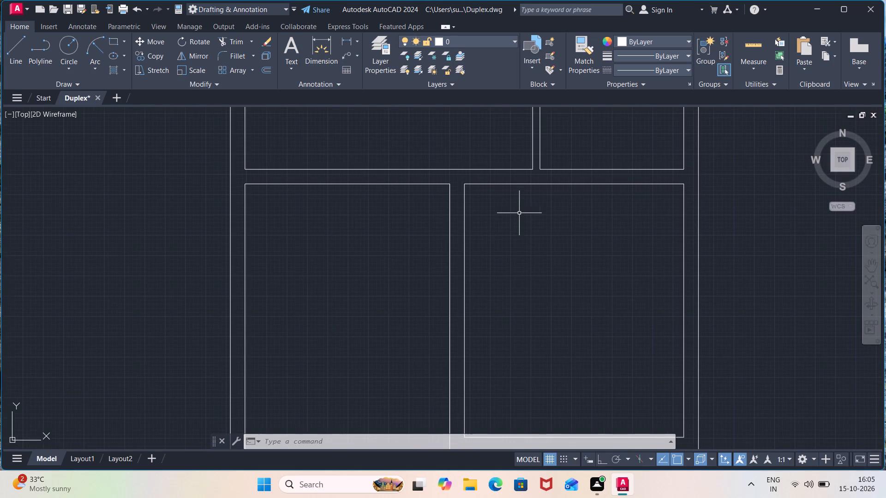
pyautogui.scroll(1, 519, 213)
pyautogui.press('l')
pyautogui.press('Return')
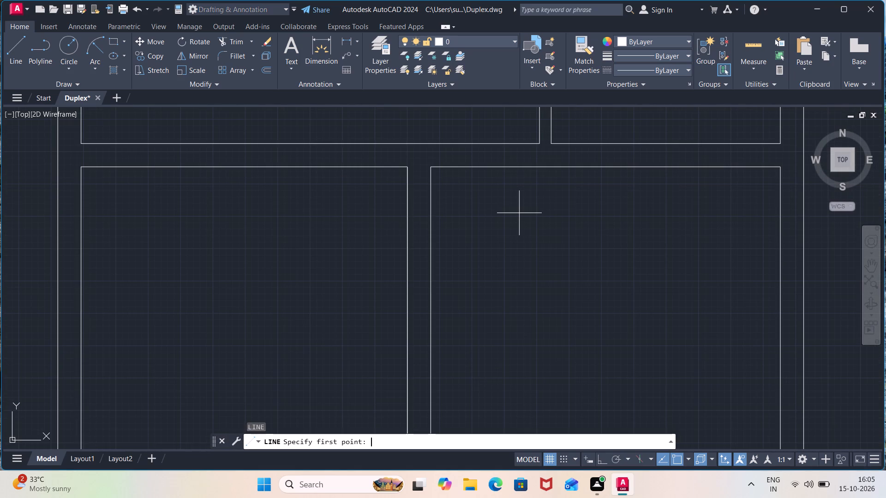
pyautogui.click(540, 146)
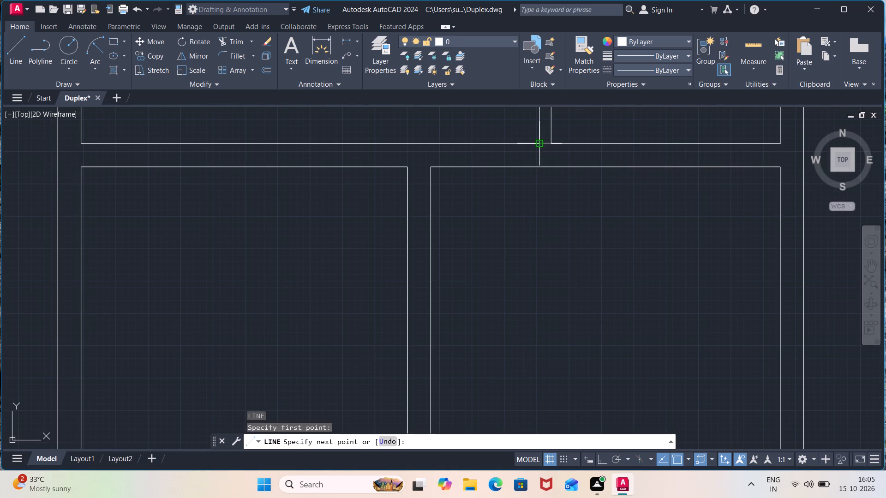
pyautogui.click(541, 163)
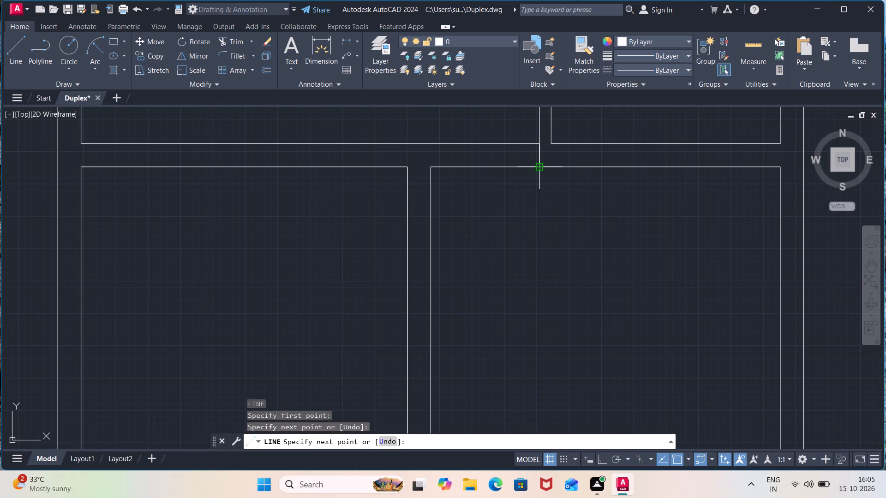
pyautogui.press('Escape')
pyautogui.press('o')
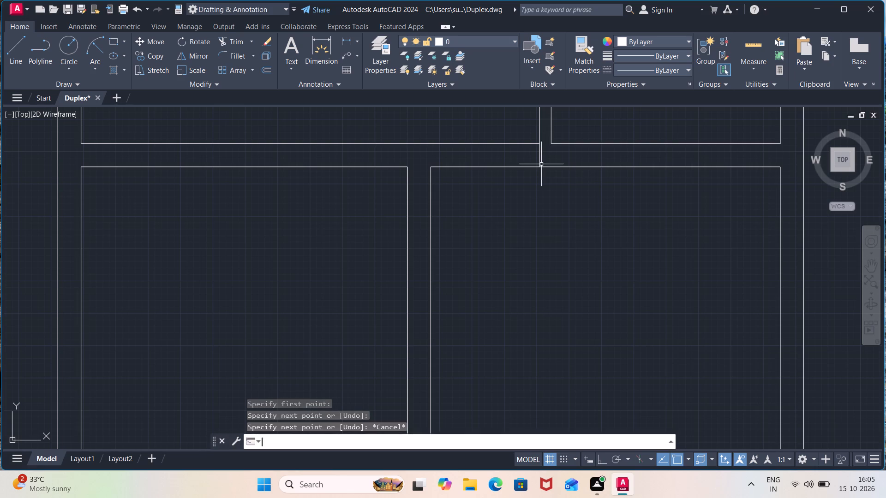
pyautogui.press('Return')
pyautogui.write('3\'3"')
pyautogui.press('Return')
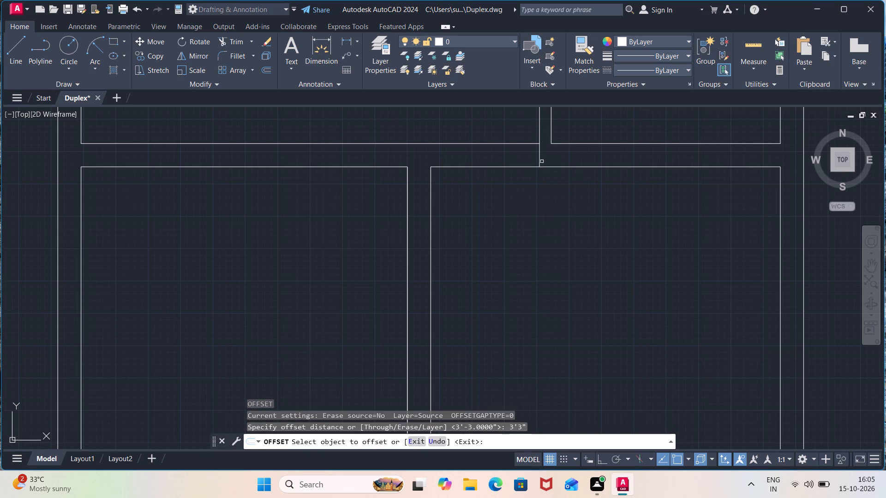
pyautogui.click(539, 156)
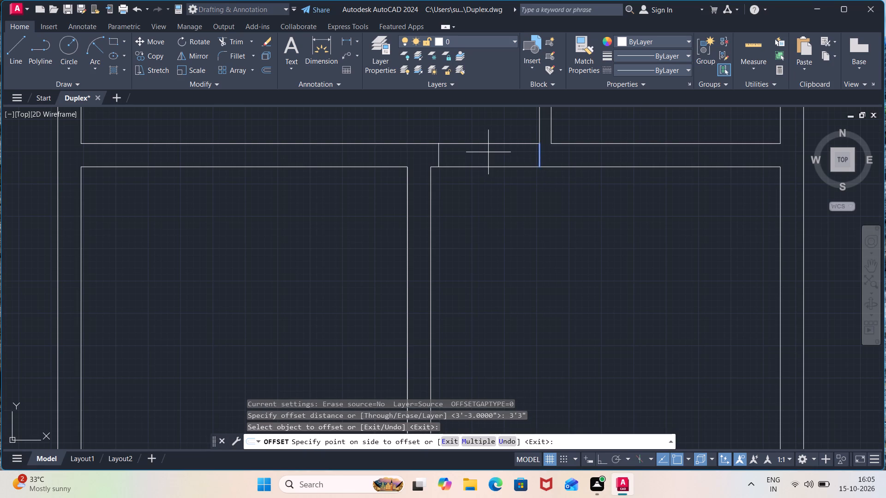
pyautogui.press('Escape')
# Draw a jamb line across the wall below the third row, just right of the fourth-row partition's right face.
pyautogui.press('l')
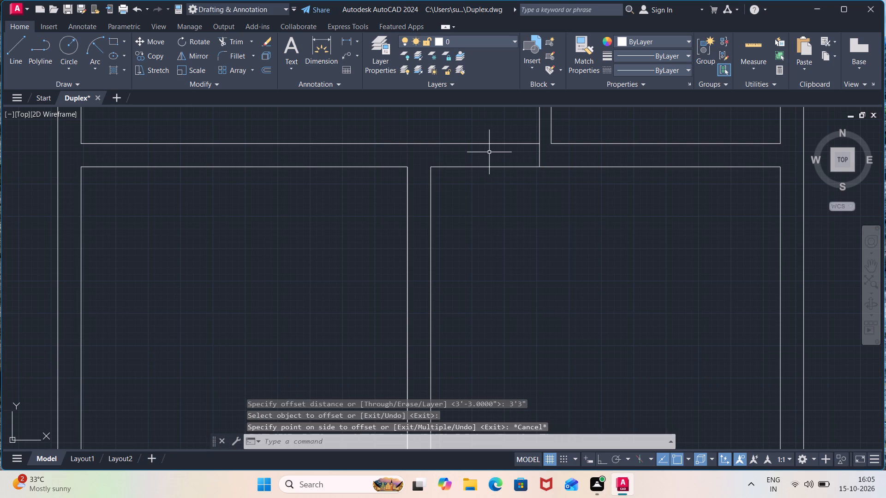
pyautogui.press('Return')
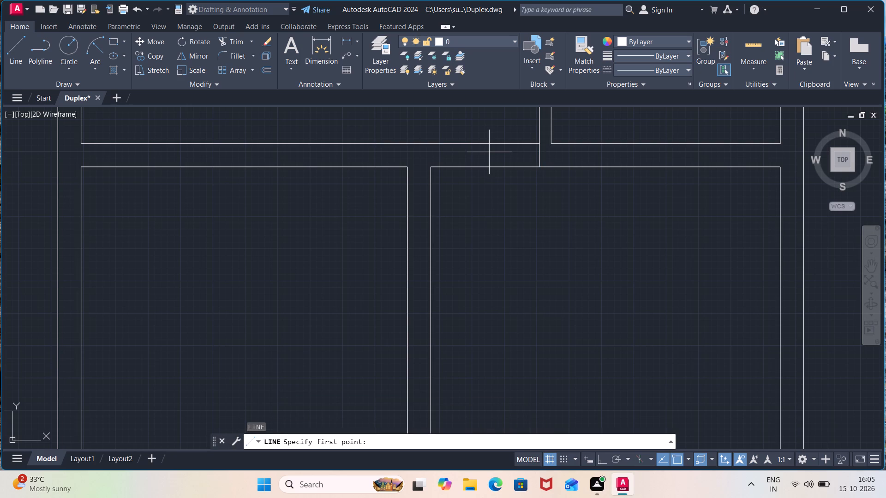
pyautogui.scroll(2, 435, 166)
pyautogui.click(426, 169)
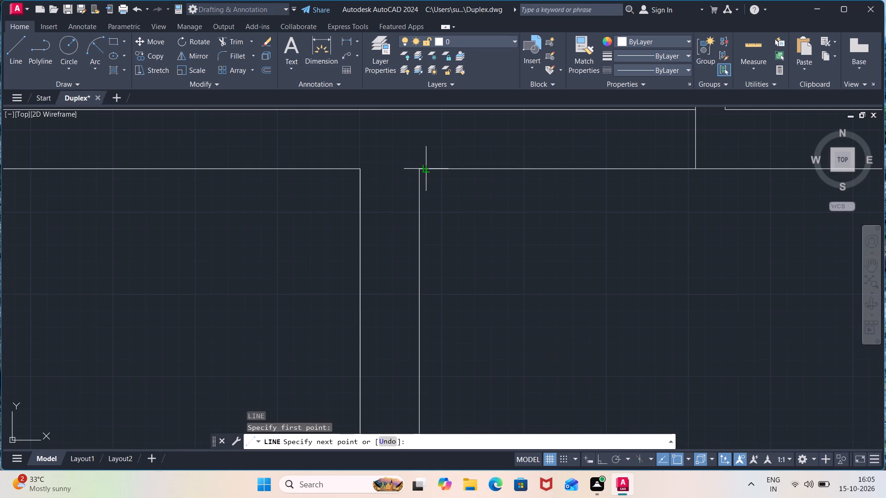
pyautogui.click(425, 109)
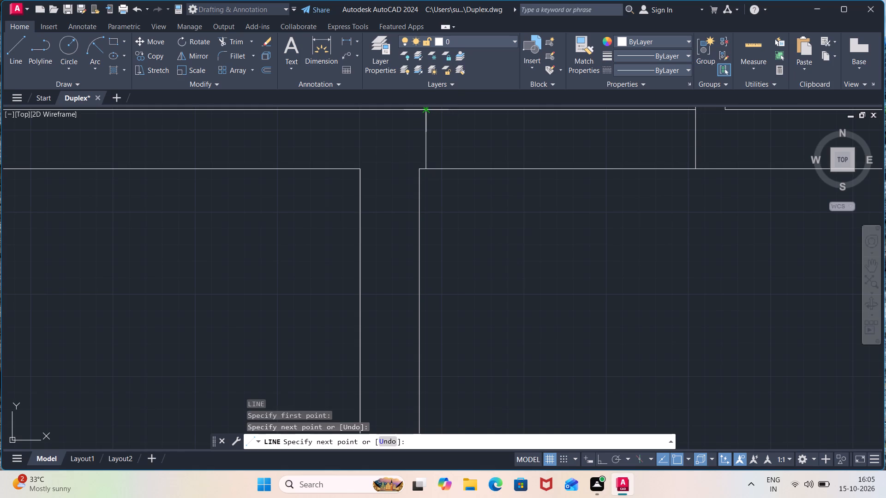
pyautogui.press('Escape')
# Offset the jamb line beside the fourth-row partition 3'3" to the right for the doorway's other side.
pyautogui.scroll(-1, 425, 121)
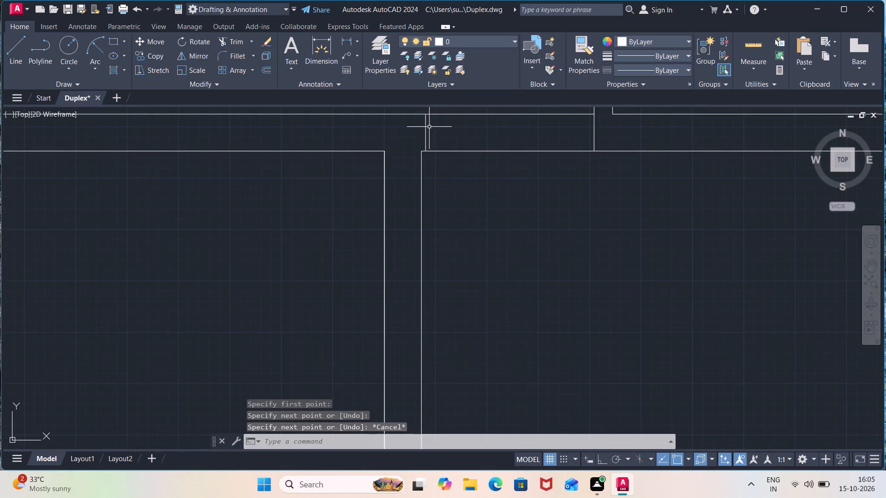
pyautogui.scroll(-1, 447, 127)
pyautogui.press('o')
pyautogui.press('Return')
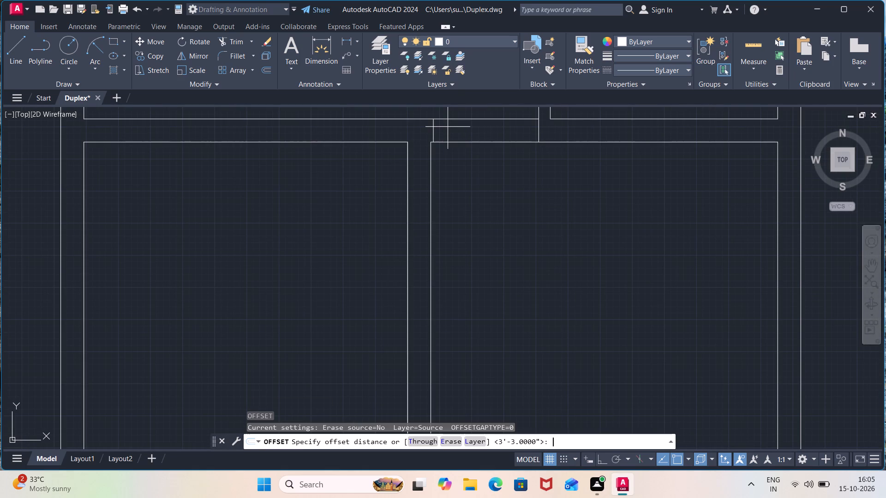
pyautogui.press('Return')
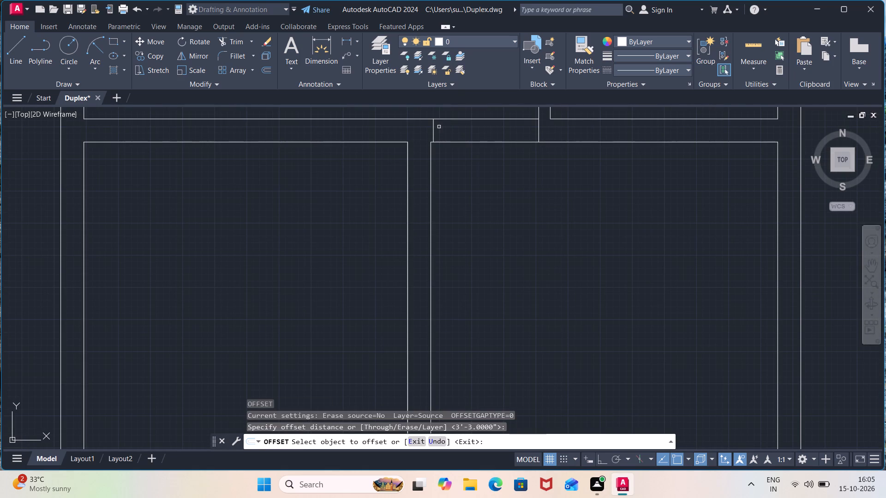
pyautogui.click(434, 135)
pyautogui.click(481, 133)
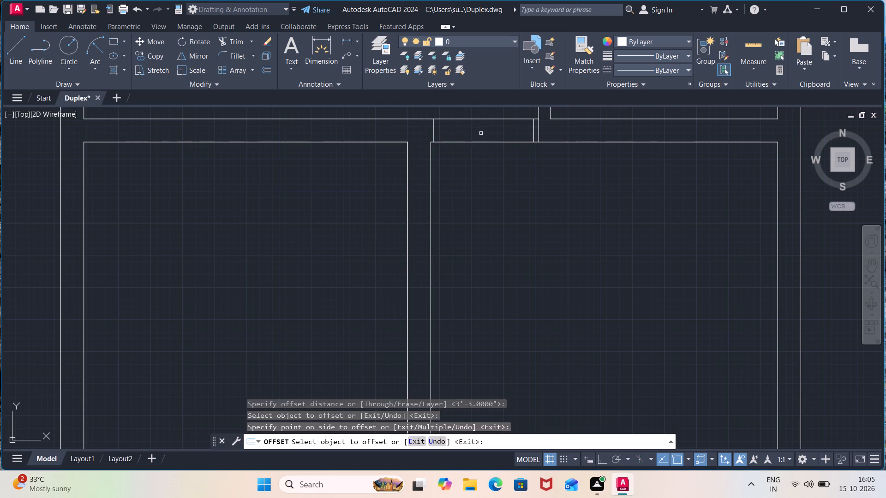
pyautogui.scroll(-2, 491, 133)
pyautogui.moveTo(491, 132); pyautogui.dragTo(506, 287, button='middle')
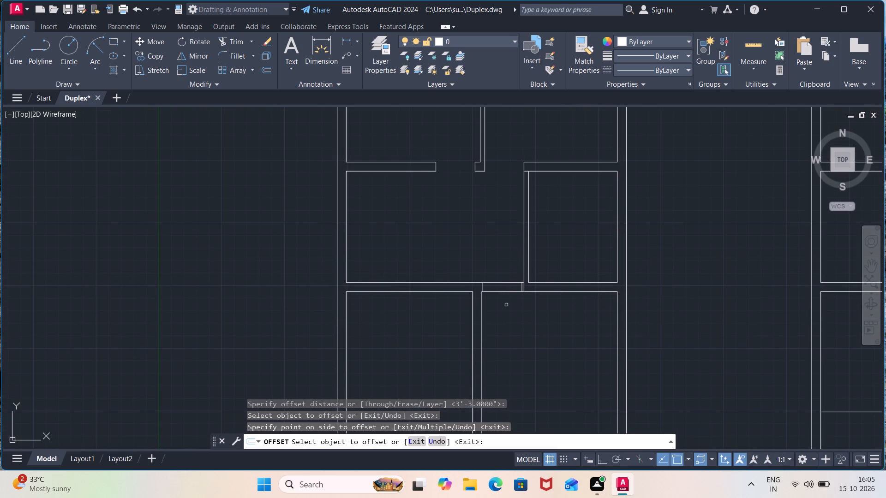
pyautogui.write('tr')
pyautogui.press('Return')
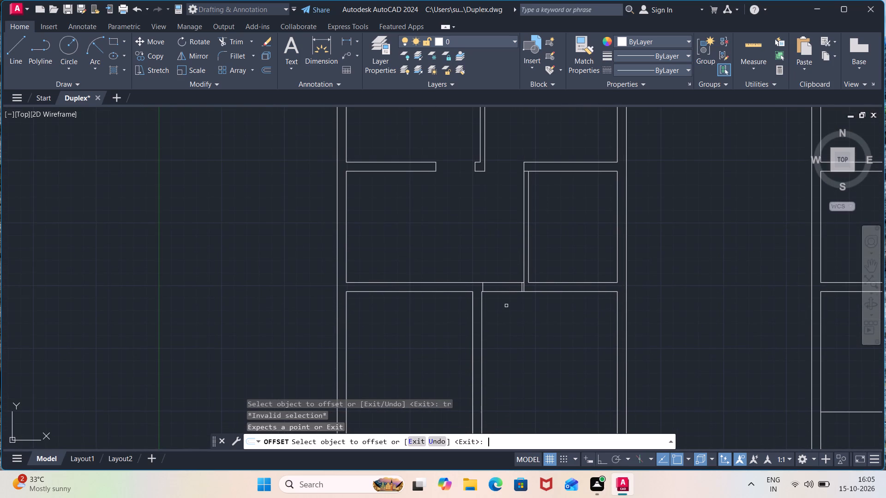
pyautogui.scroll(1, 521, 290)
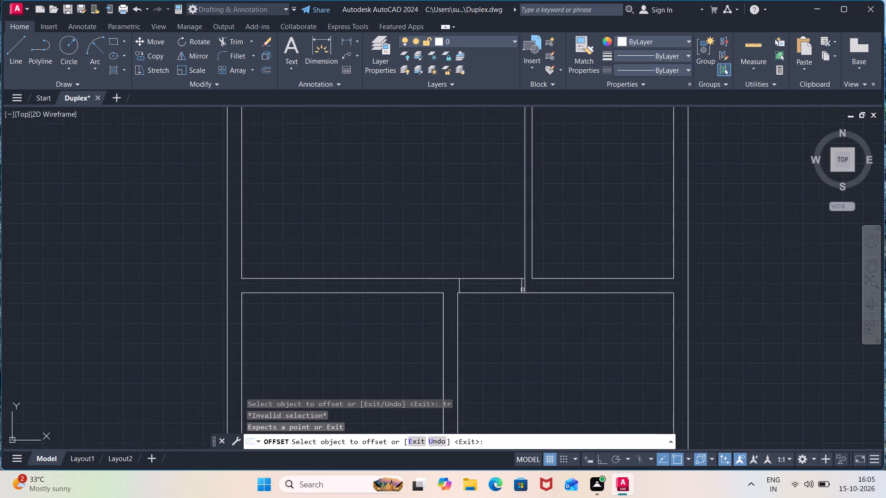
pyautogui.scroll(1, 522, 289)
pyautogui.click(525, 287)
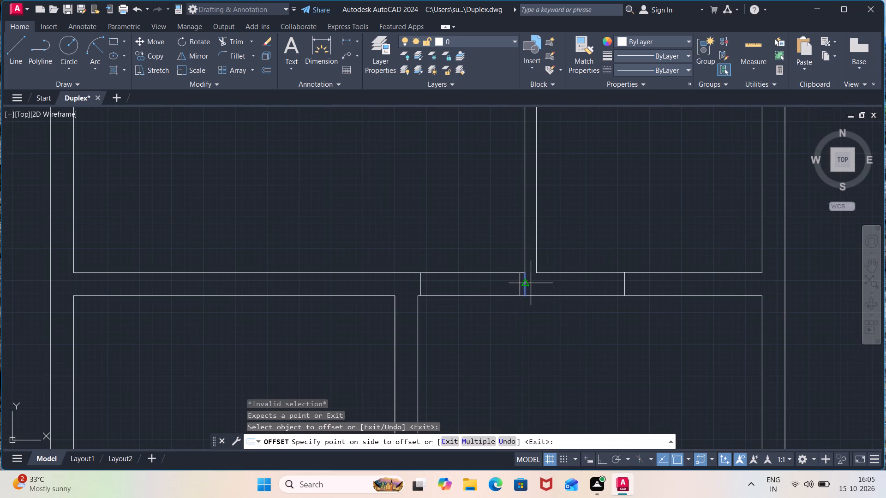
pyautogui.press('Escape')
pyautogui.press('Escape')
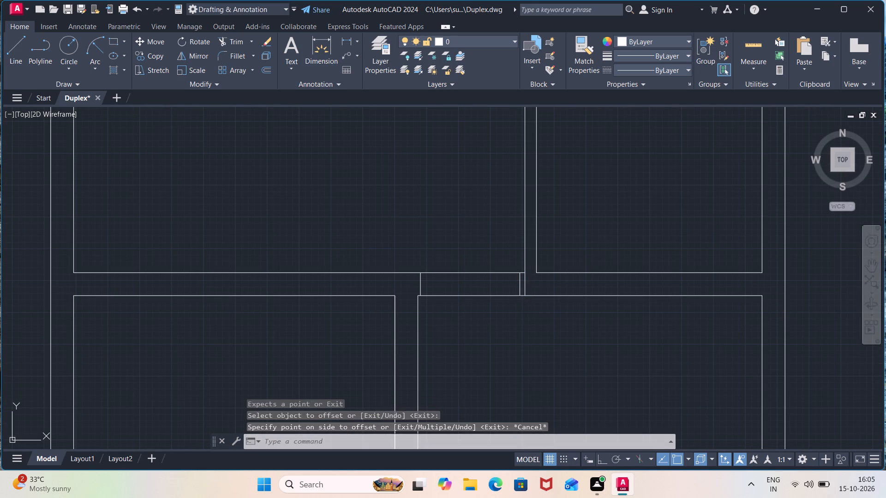
# Trim away the extra jamb line below the third-row partition's left face and both wall lines between the two jambs to open the doorway.
pyautogui.write('tr')
pyautogui.press('Return')
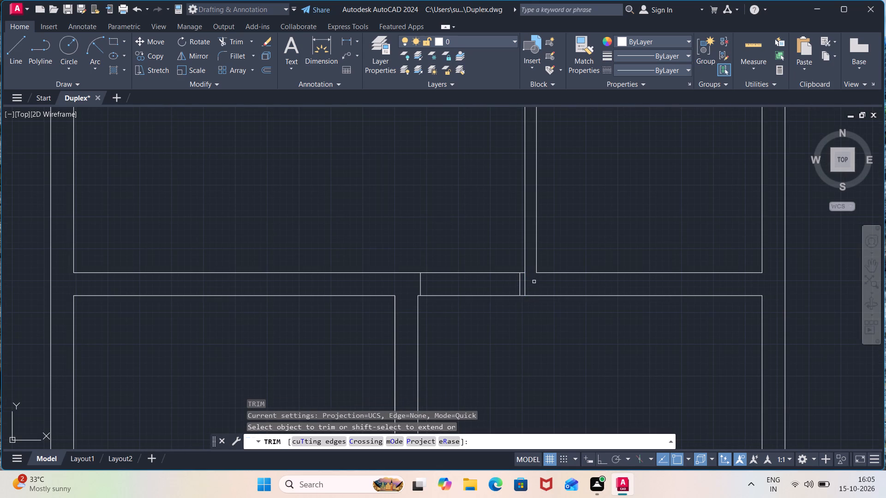
pyautogui.click(526, 288)
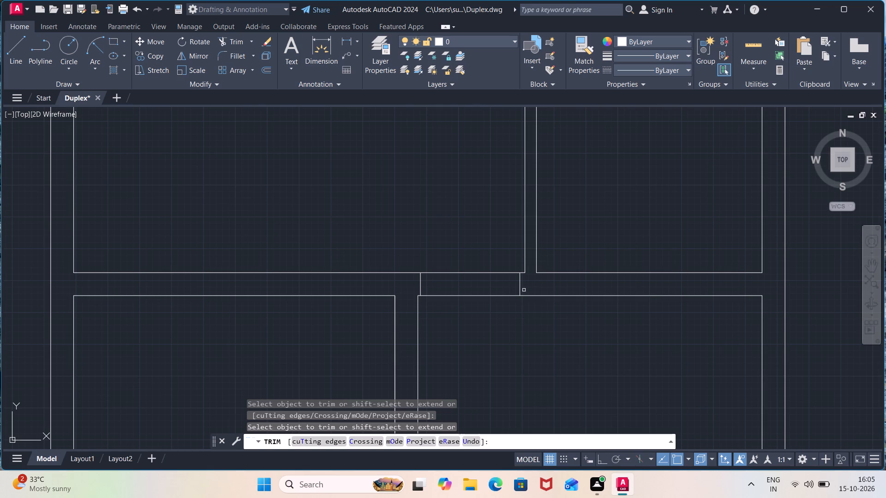
pyautogui.click(491, 303)
pyautogui.click(486, 254)
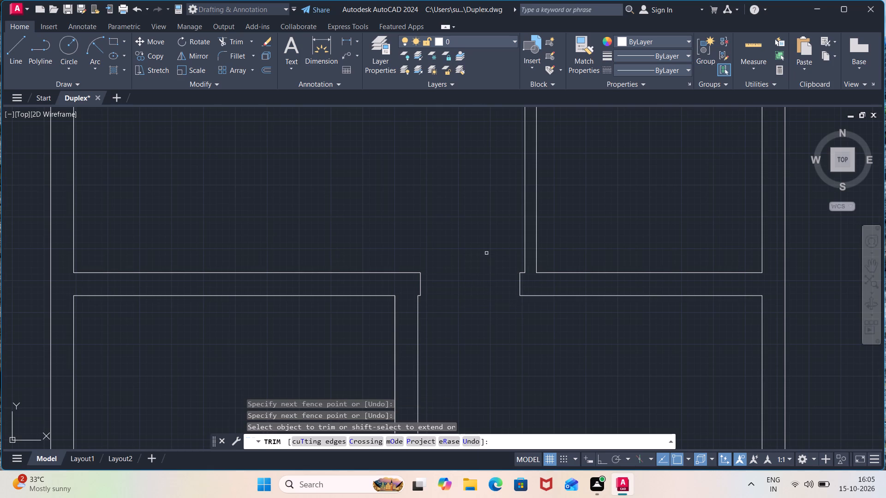
pyautogui.scroll(-2, 486, 253)
pyautogui.moveTo(480, 219); pyautogui.dragTo(516, 241, button='middle')
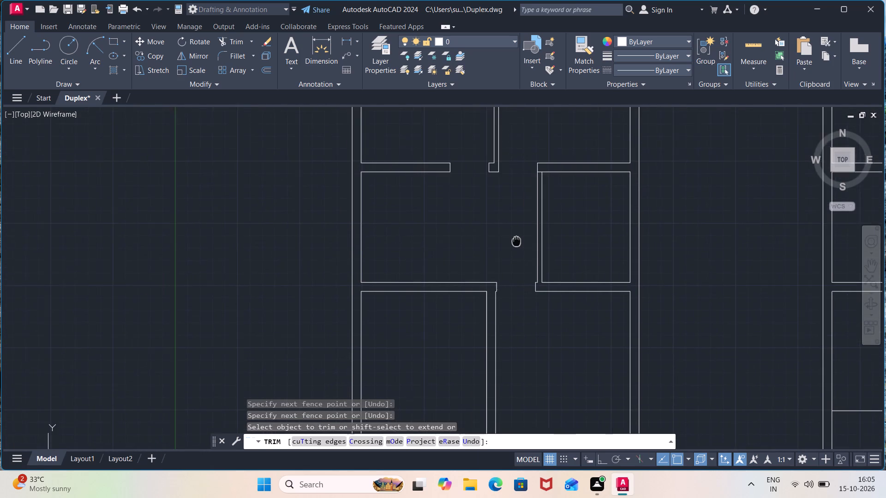
pyautogui.moveTo(516, 241); pyautogui.dragTo(551, 257, button='middle')
pyautogui.scroll(1, 551, 257)
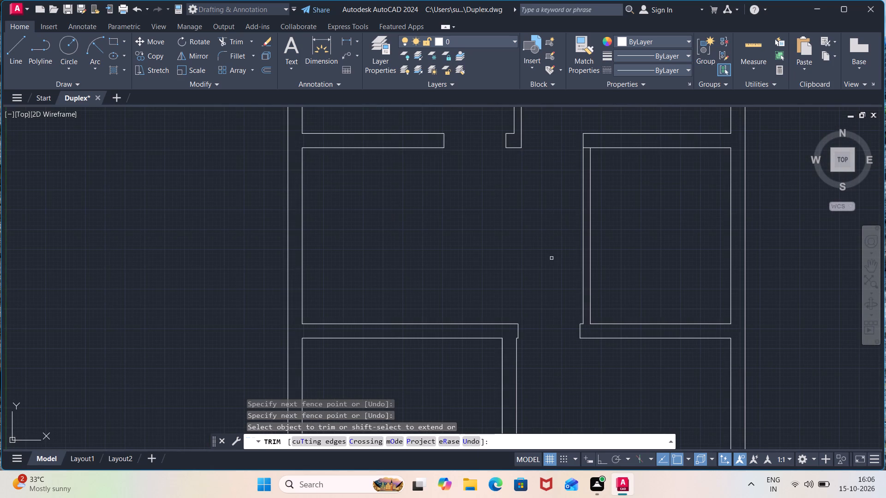
pyautogui.press('Escape')
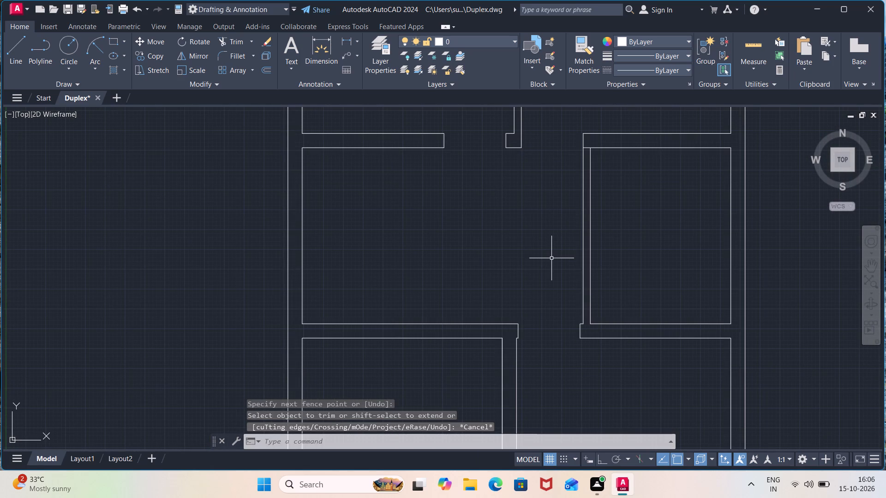
# Draw a jamb line across the wall below the third row, slightly left of the fourth-row partition's left face.
pyautogui.press('l')
pyautogui.press('Return')
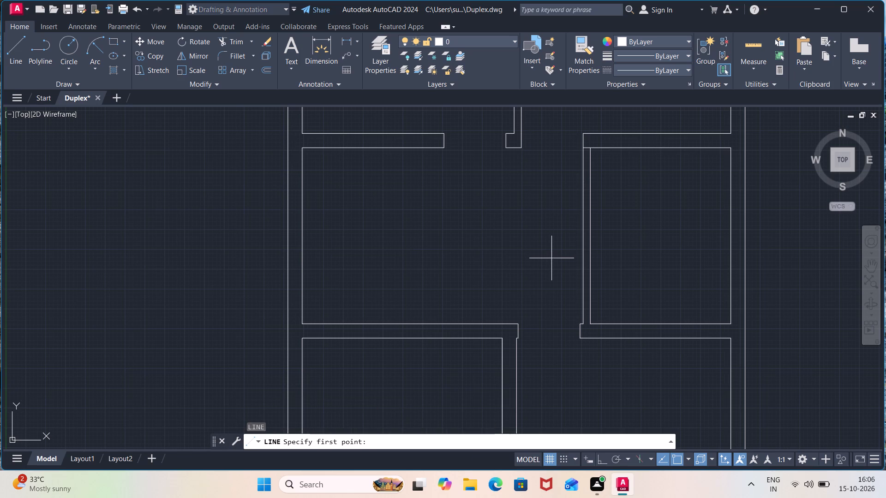
pyautogui.click(493, 336)
pyautogui.click(495, 325)
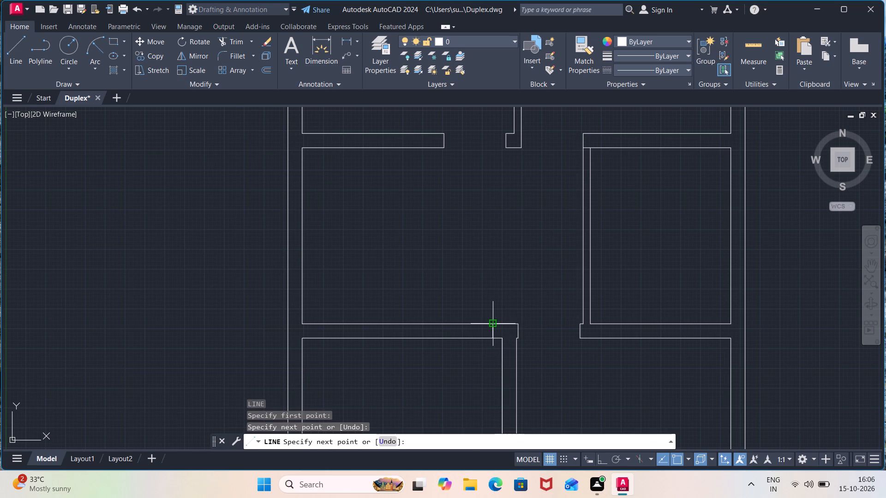
pyautogui.press('Escape')
# Offset the jamb line left of the fourth-row partition 3'3" to the left for the doorway's other side.
pyautogui.press('o')
pyautogui.press('Return')
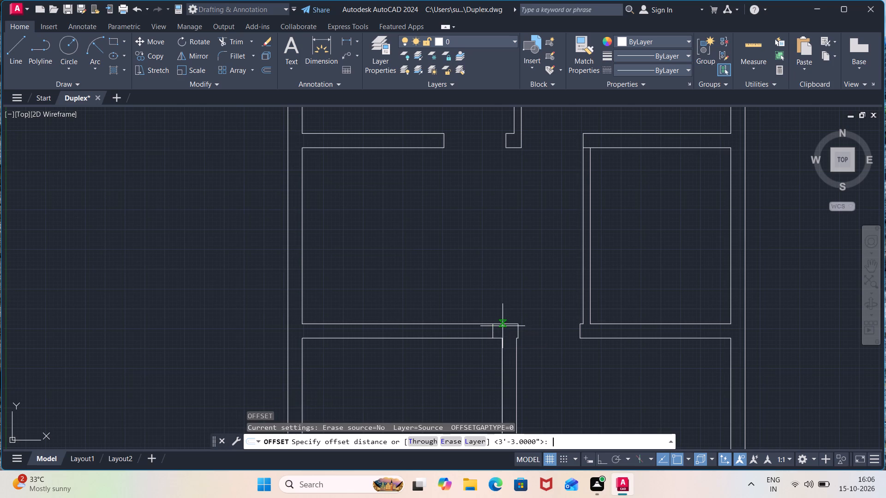
pyautogui.press('Return')
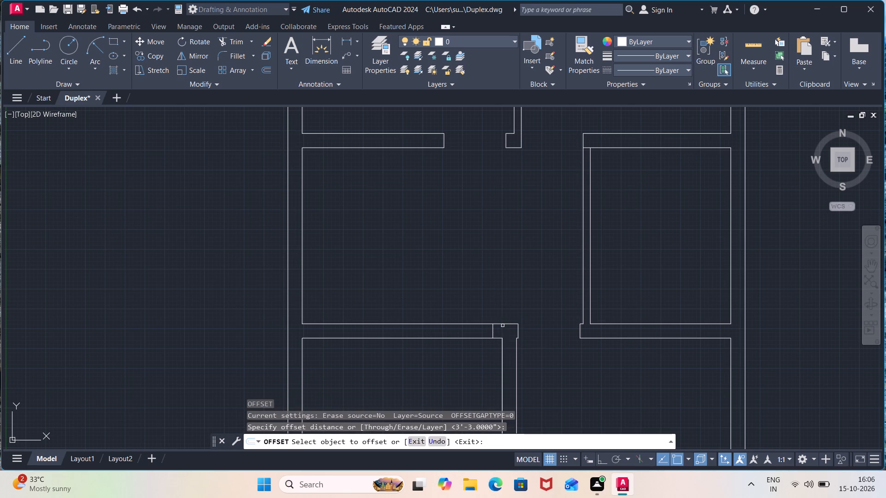
pyautogui.click(492, 332)
pyautogui.click(473, 332)
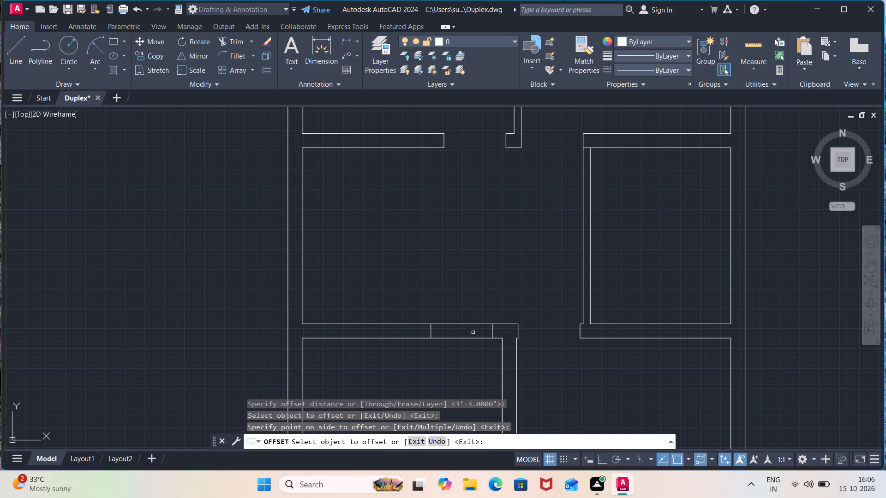
pyautogui.press('Escape')
# Trim both lines of the wall below the third row between the two new jambs to open the doorway.
pyautogui.press('r')
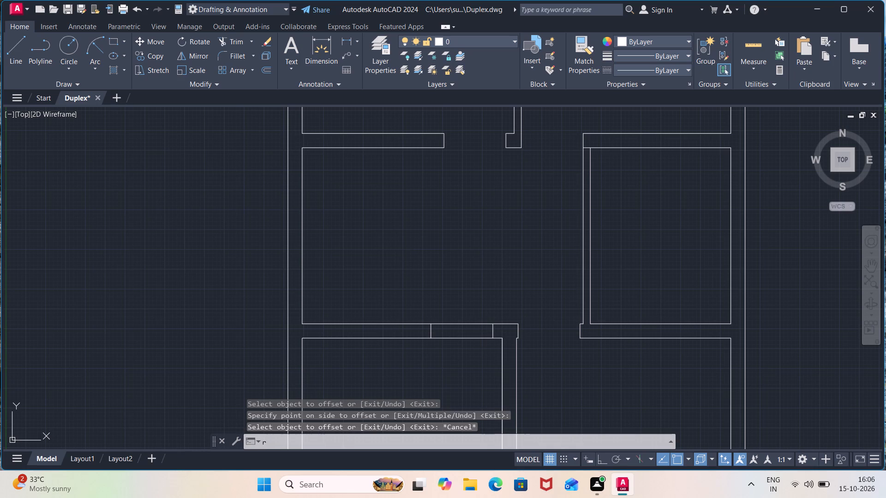
pyautogui.press('BackSpace')
pyautogui.write('tr')
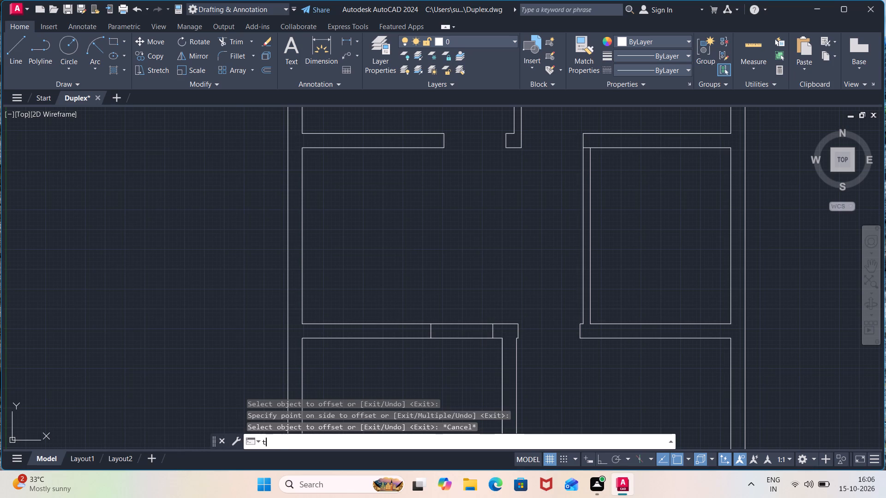
pyautogui.press('Return')
pyautogui.click(471, 347)
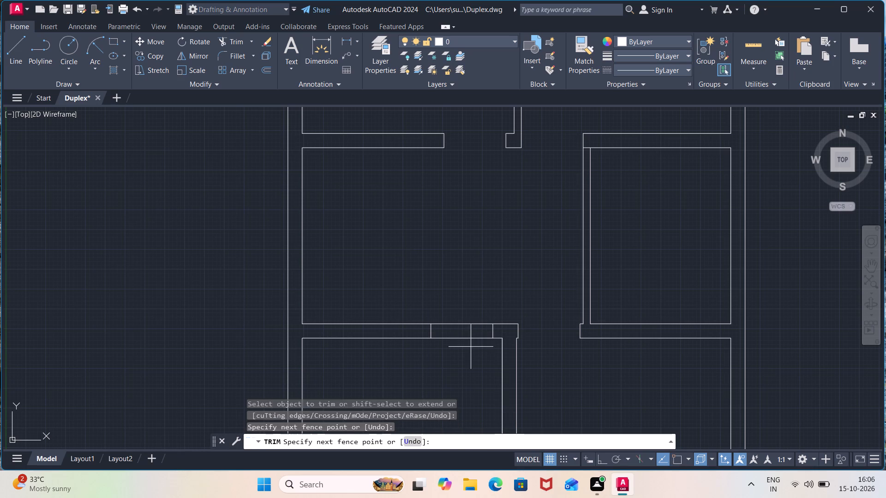
pyautogui.click(470, 314)
pyautogui.scroll(-2, 524, 278)
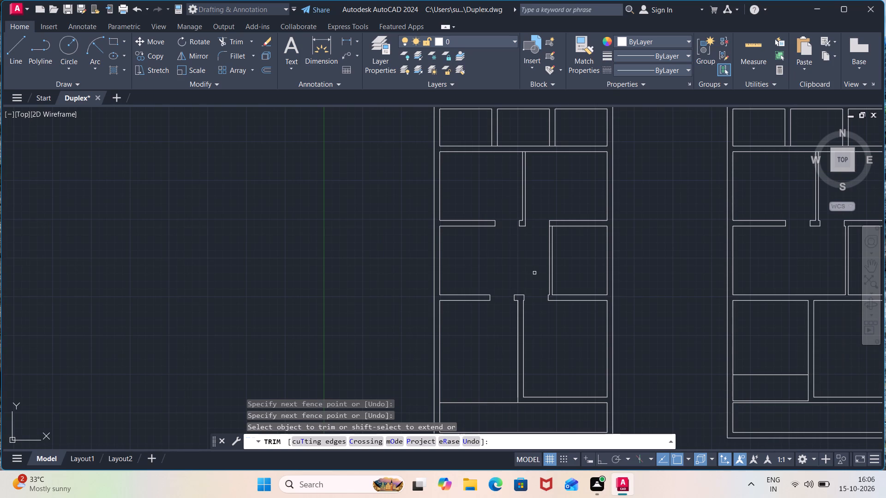
# Trim the short wall-line piece between the third-row partition's two faces at its upper end in the left-hand plan.
pyautogui.scroll(2, 557, 240)
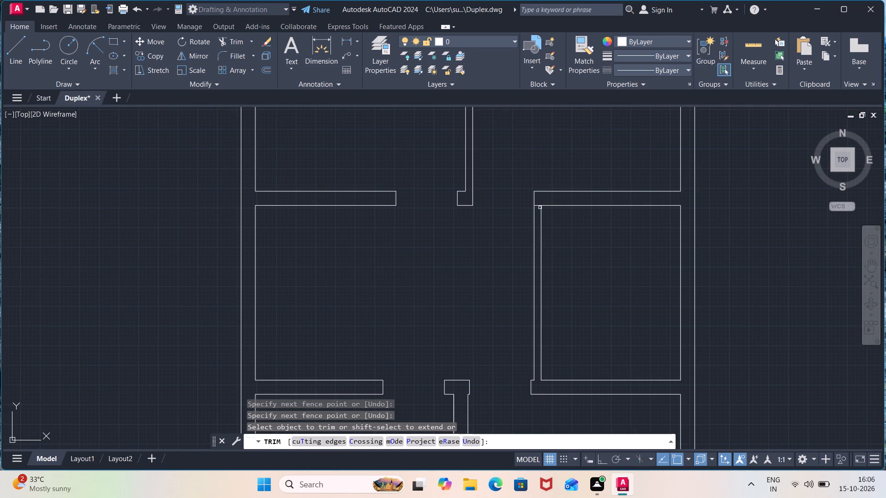
pyautogui.click(539, 204)
pyautogui.scroll(-3, 568, 247)
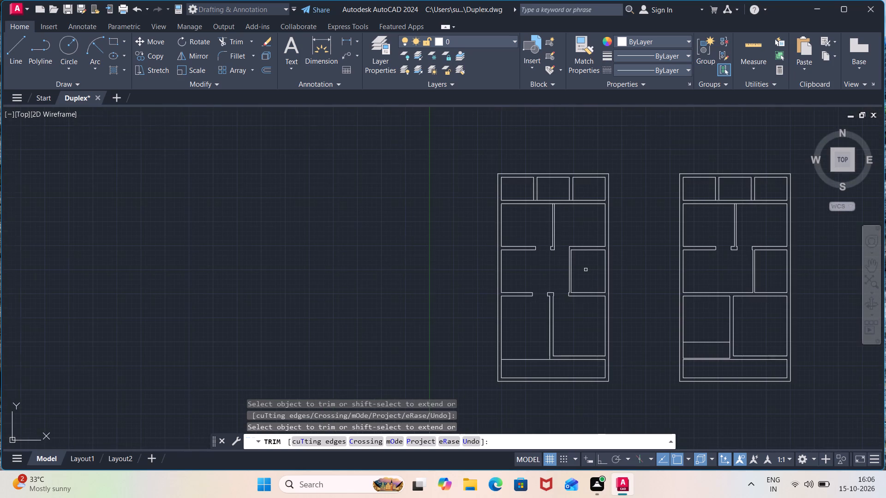
pyautogui.moveTo(586, 270); pyautogui.dragTo(599, 187, button='middle')
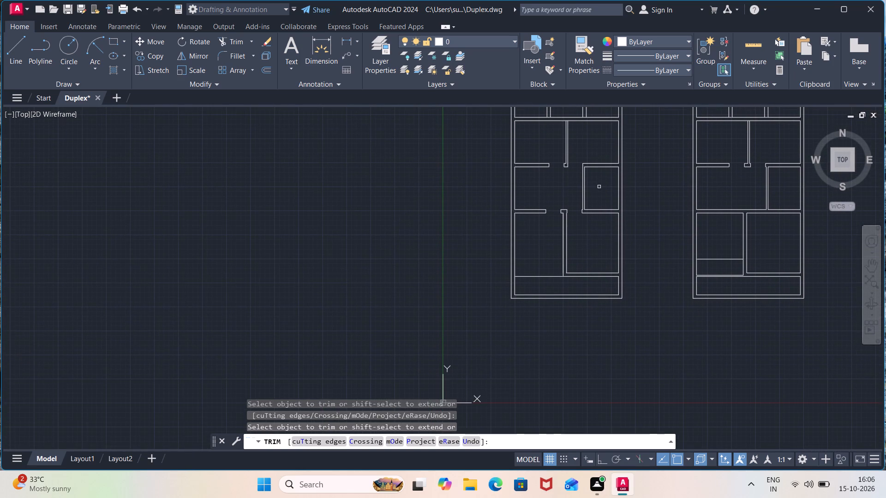
pyautogui.press('Escape')
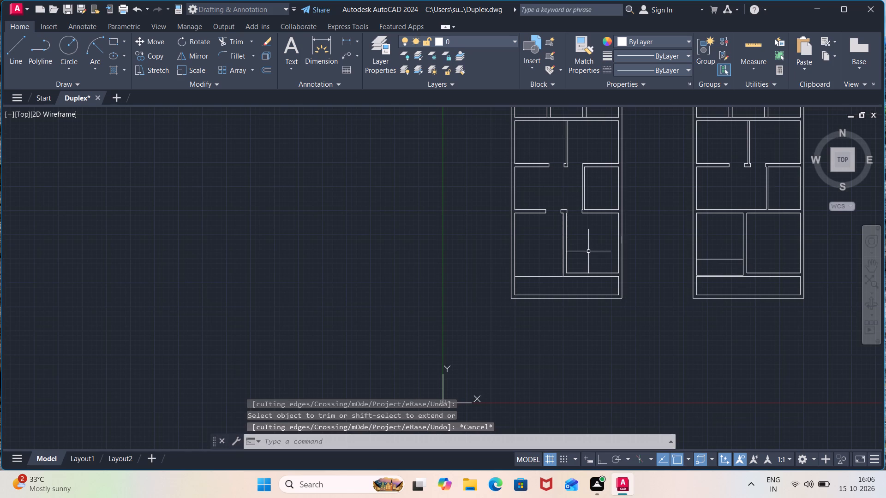
# Draw a jamb line across the wall below the fourth row, just right of the partition's right face.
pyautogui.press('l')
pyautogui.press('Return')
pyautogui.scroll(2, 588, 251)
pyautogui.scroll(2, 538, 309)
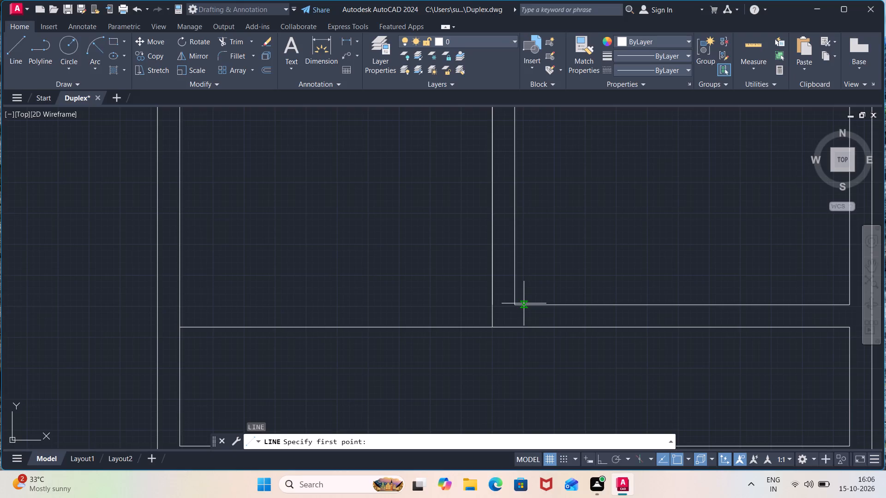
pyautogui.click(524, 303)
pyautogui.click(524, 327)
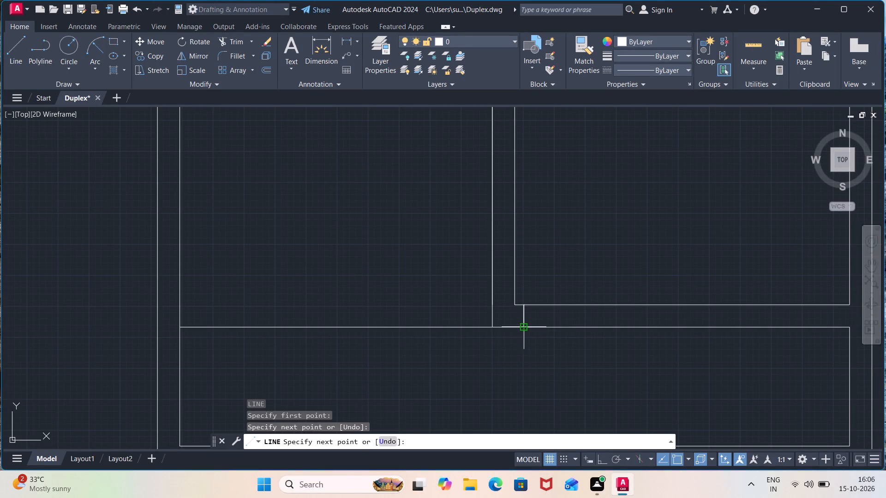
pyautogui.press('Escape')
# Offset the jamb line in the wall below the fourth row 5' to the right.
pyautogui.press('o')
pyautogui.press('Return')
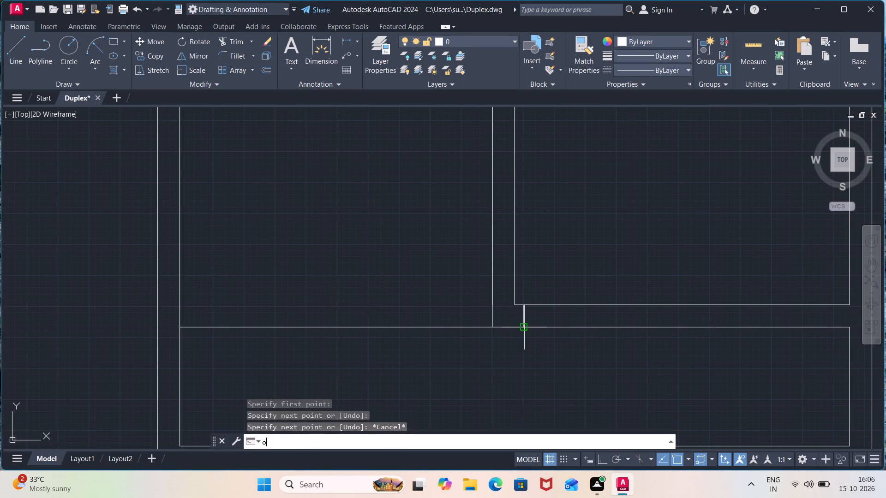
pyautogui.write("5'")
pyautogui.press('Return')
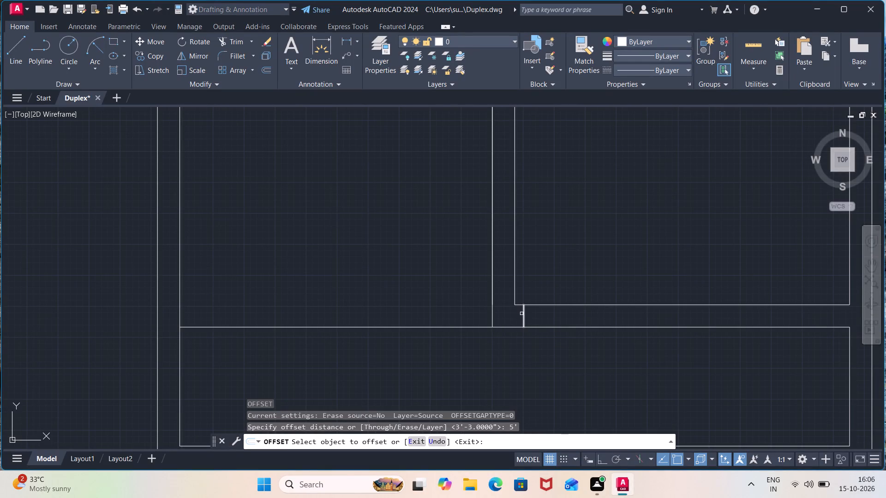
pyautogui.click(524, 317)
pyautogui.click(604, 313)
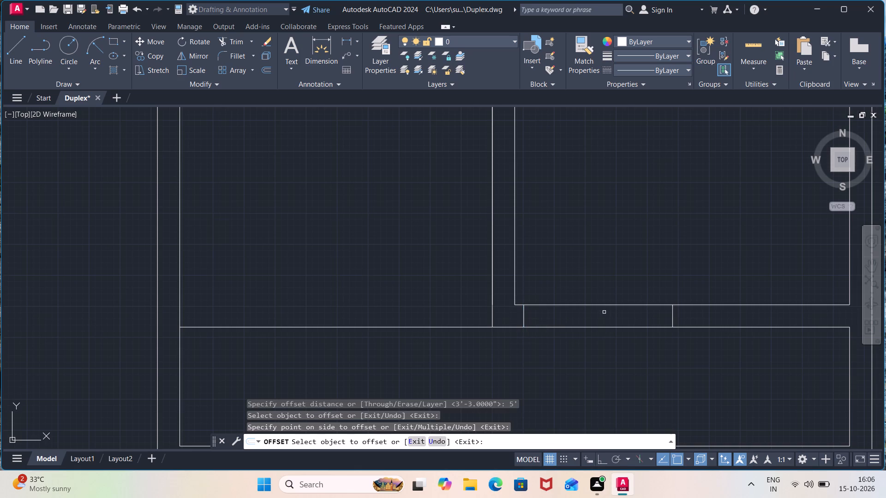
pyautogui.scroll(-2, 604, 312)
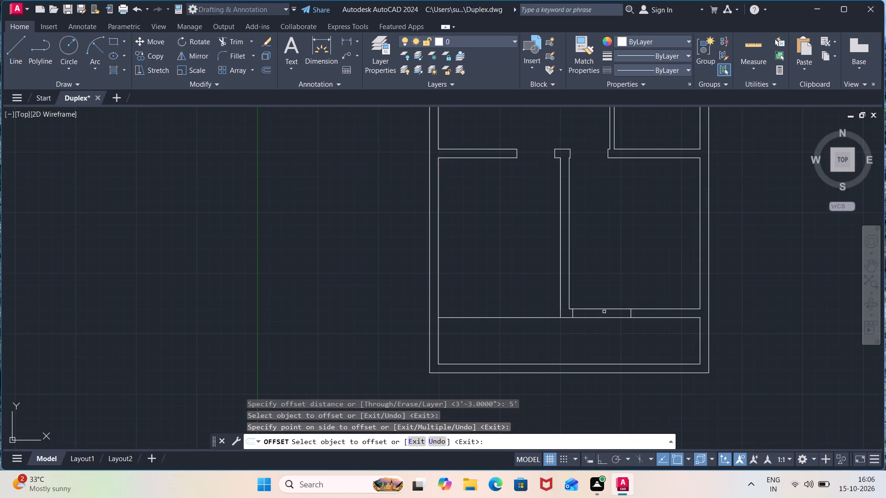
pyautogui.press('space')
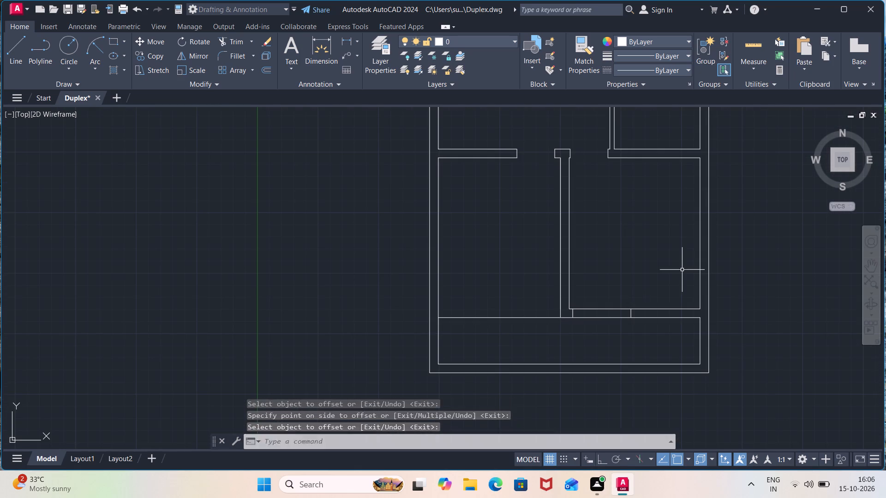
# Offset the inner face of the fourth-row right room's outer wall 6' to the left, into the room.
pyautogui.press('space')
pyautogui.press('6')
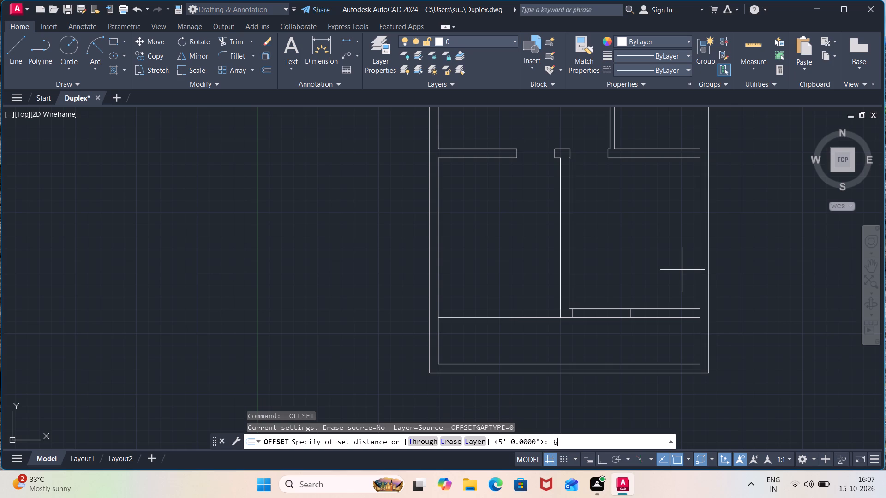
pyautogui.press("'")
pyautogui.press('Return')
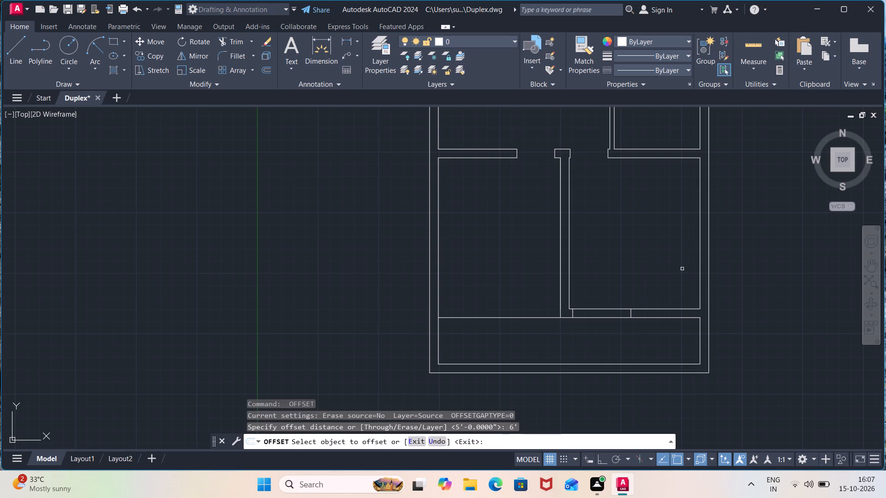
pyautogui.click(700, 259)
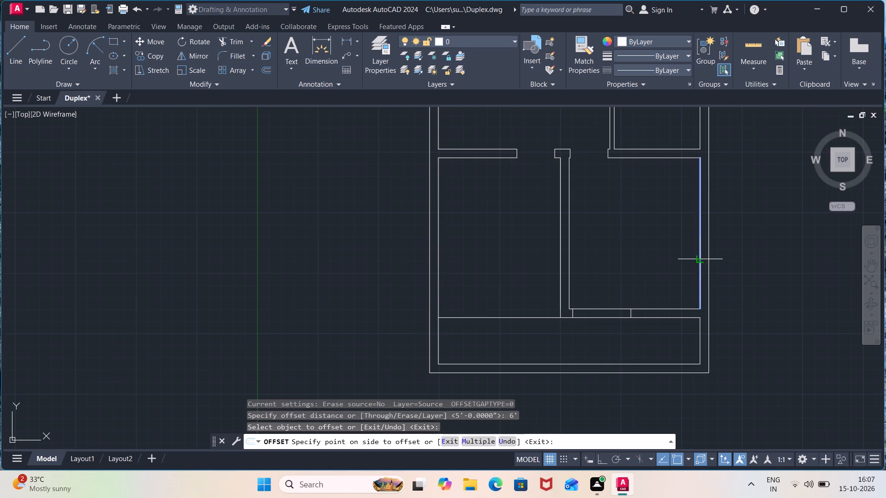
pyautogui.click(674, 259)
pyautogui.scroll(2, 649, 265)
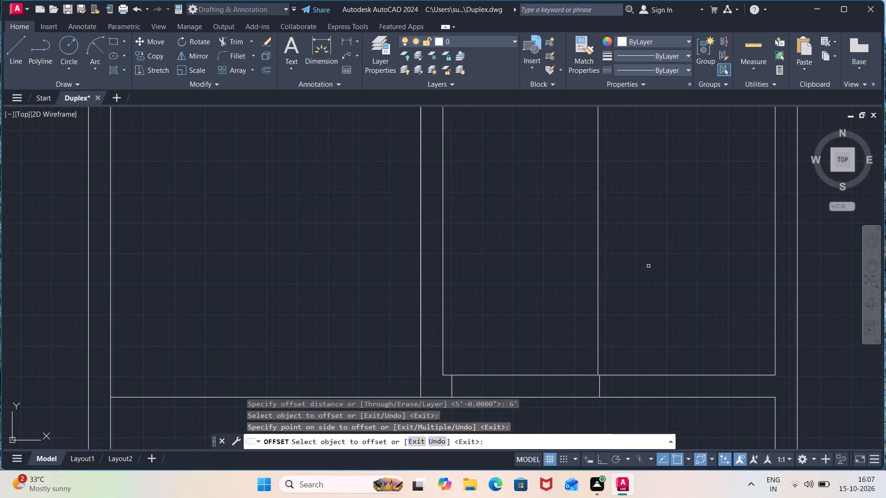
pyautogui.press('Escape')
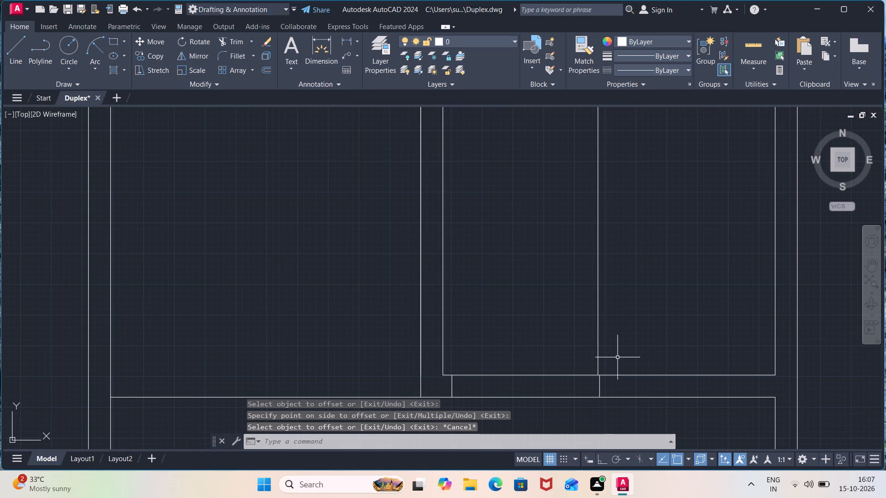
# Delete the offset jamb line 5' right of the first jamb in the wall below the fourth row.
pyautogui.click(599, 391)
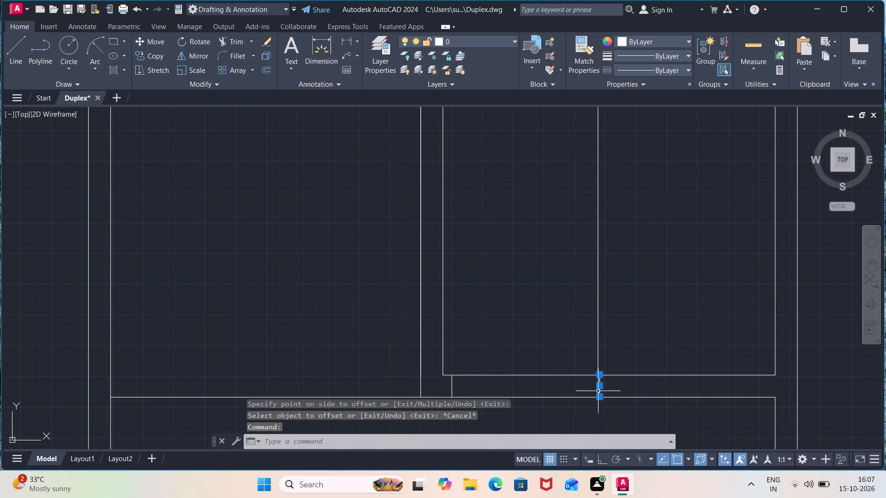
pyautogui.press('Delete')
# Offset the new vertical line in the fourth-row right room 4.5" to the right for the partition's second face.
pyautogui.press('o')
pyautogui.press('Return')
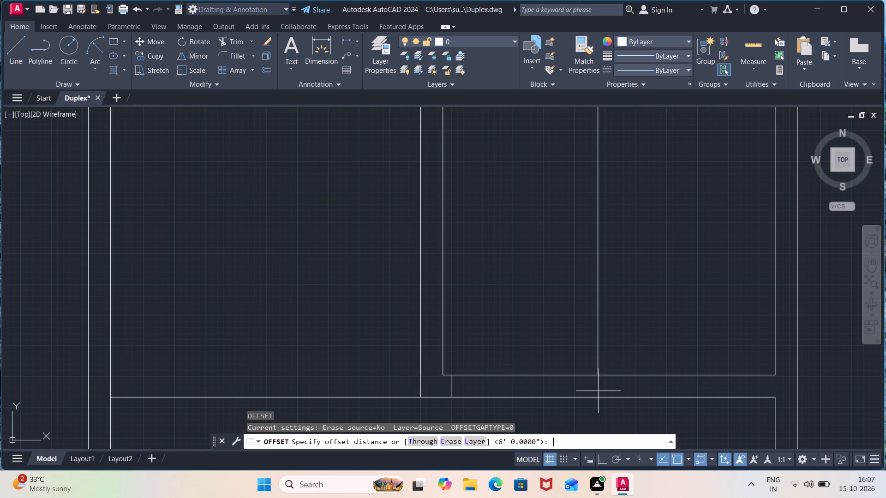
pyautogui.write('4.5')
pyautogui.hotkey('shift', '"')
pyautogui.press('Return')
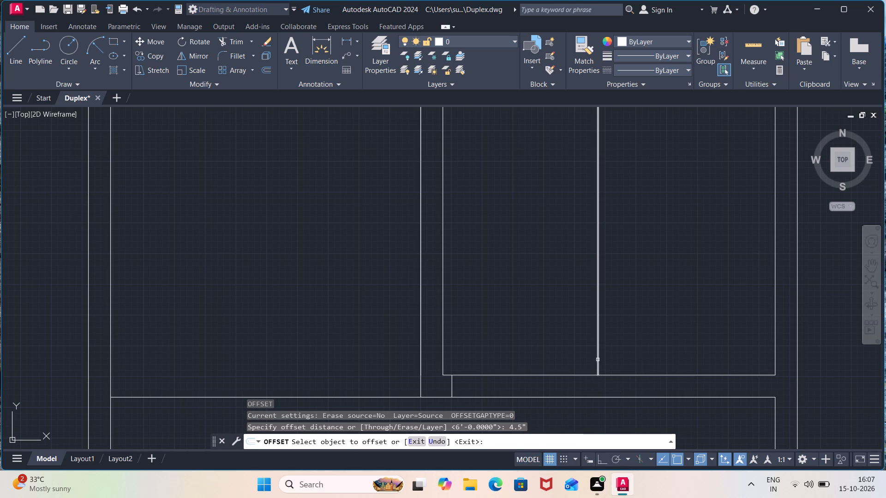
pyautogui.click(598, 359)
pyautogui.click(623, 347)
pyautogui.scroll(-3, 624, 345)
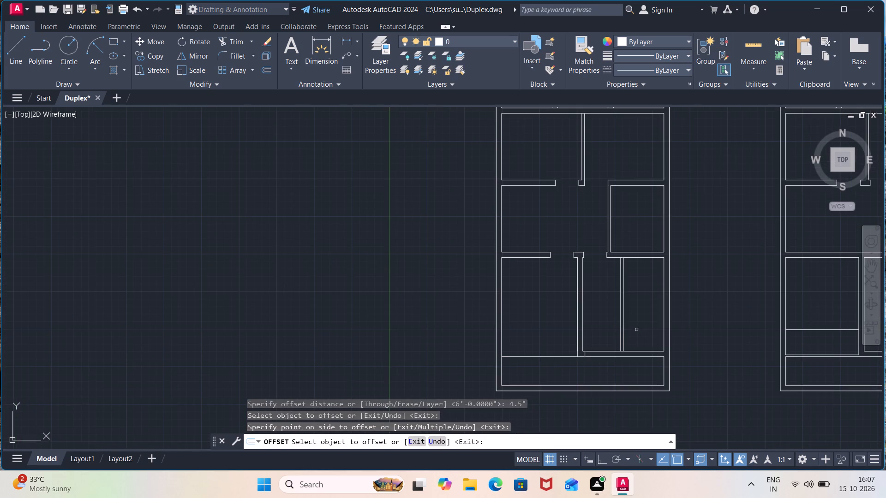
pyautogui.scroll(2, 636, 329)
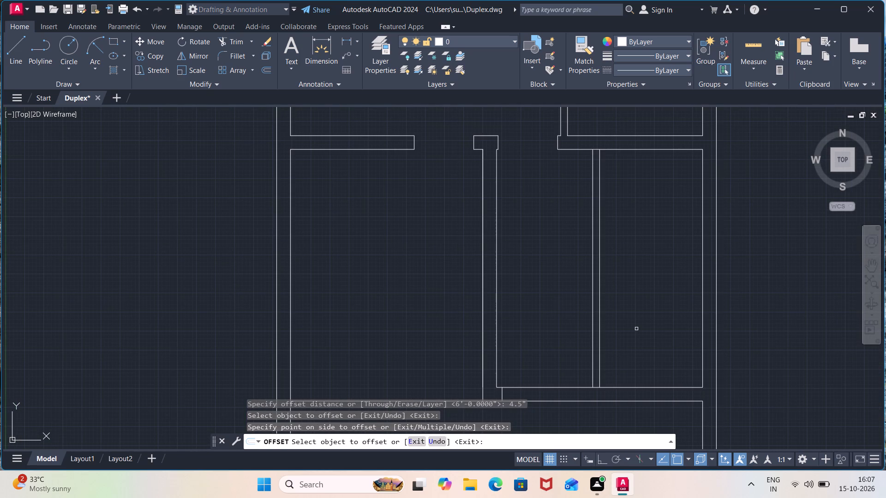
pyautogui.press('space')
# Offset the bottom wall line of the fourth-row right room 3'6" upward.
pyautogui.press('space')
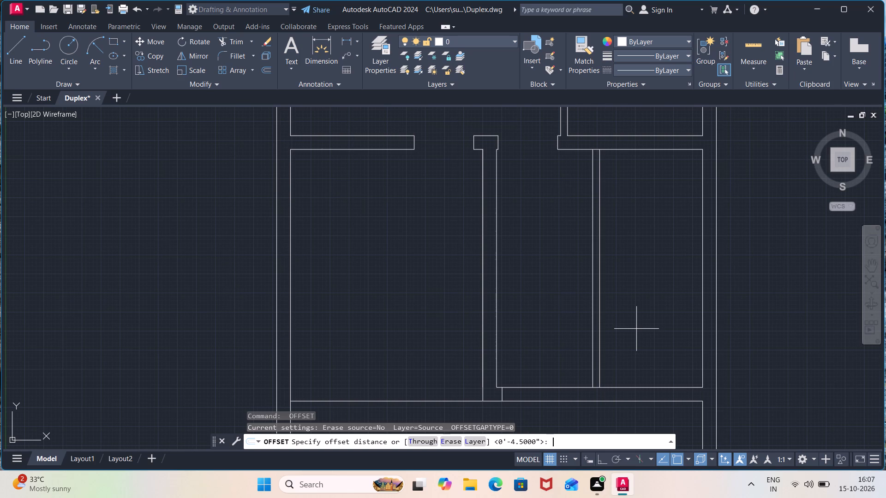
pyautogui.write('3\'6"')
pyautogui.press('Return')
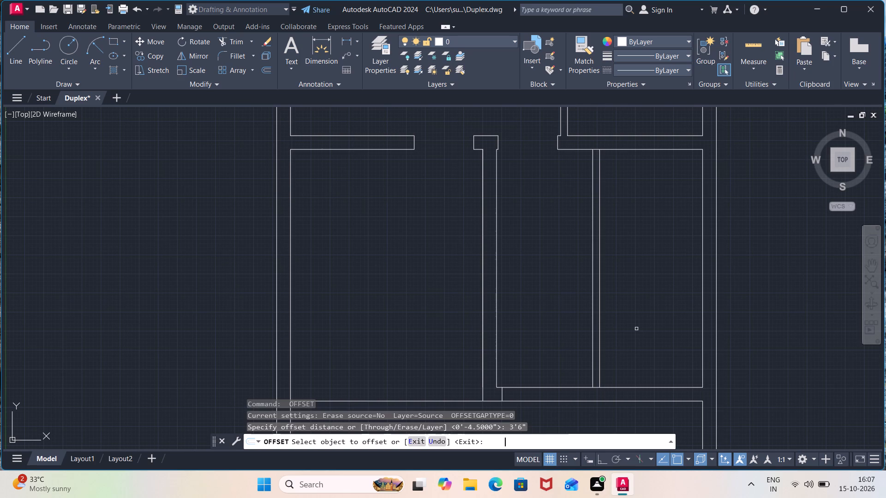
pyautogui.click(650, 385)
pyautogui.click(651, 386)
pyautogui.click(651, 361)
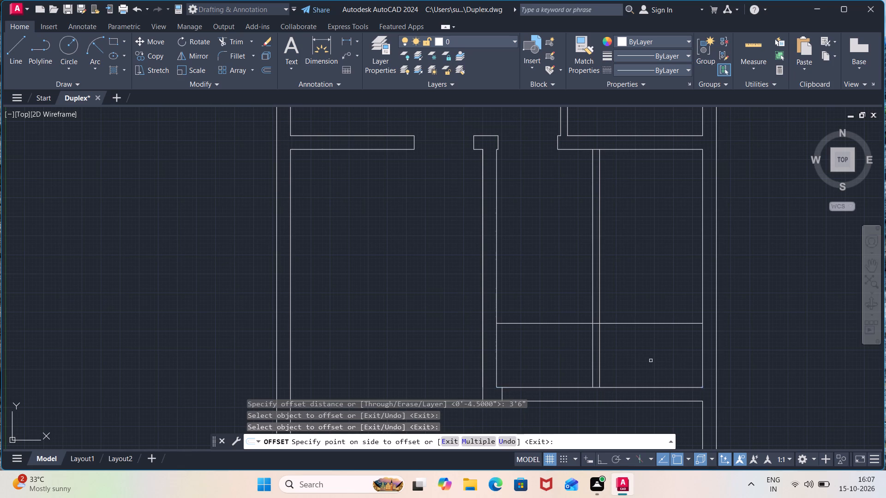
pyautogui.press('space')
# Offset the new horizontal line in the fourth-row right room 4.5" upward for the partition's second face.
pyautogui.press('space')
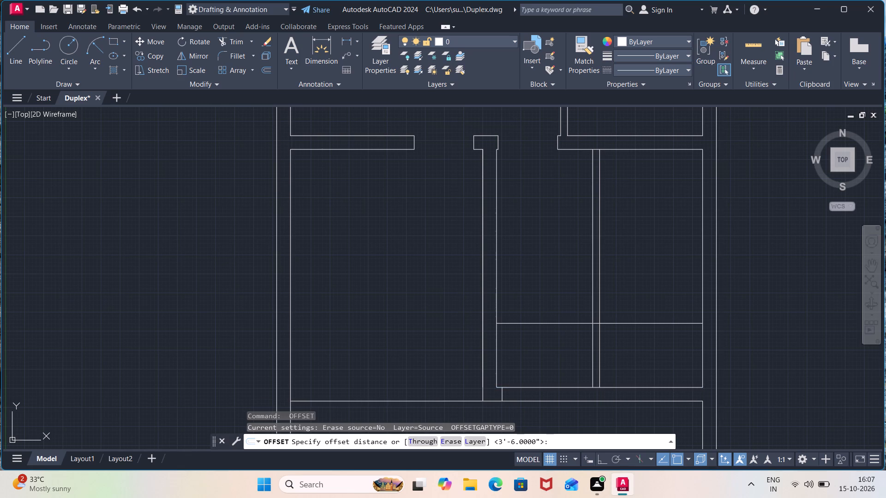
pyautogui.write('4.5"')
pyautogui.press('Return')
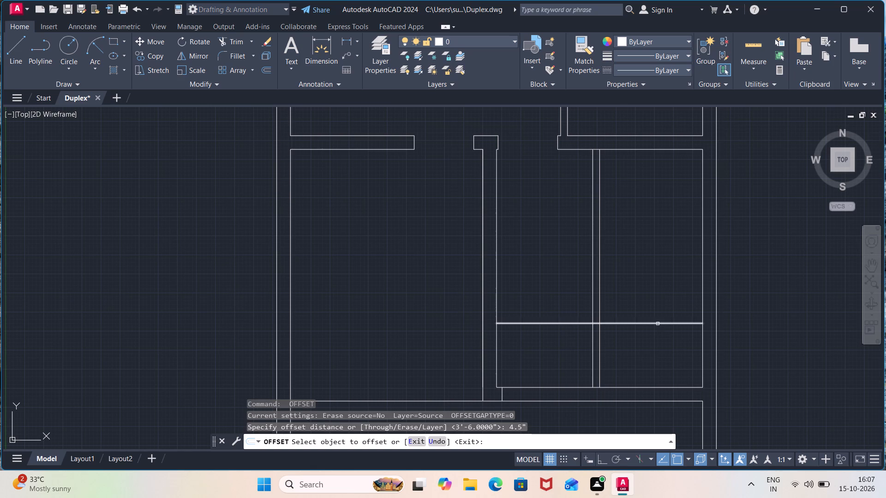
pyautogui.click(658, 323)
pyautogui.click(657, 312)
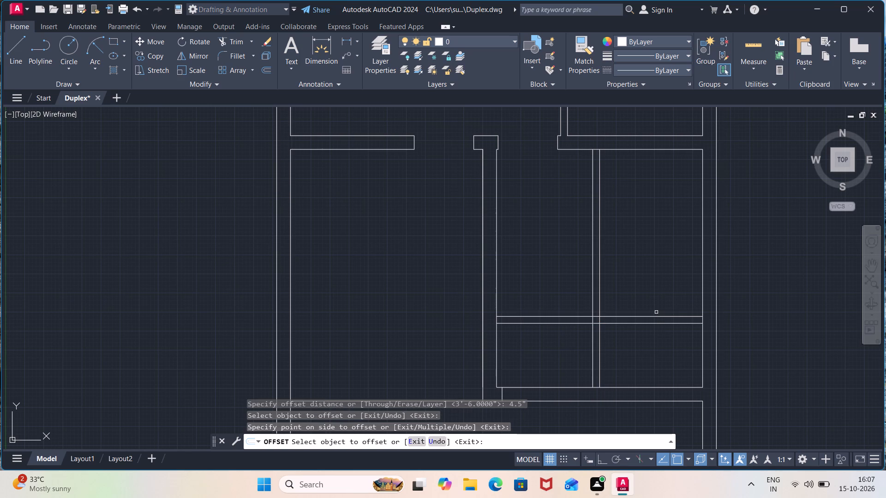
pyautogui.press('Escape')
# Trim the crossing partition lines in the fourth-row right room to leave an L-shaped enclosure in its lower-right corner.
pyautogui.write('tr')
pyautogui.press('Return')
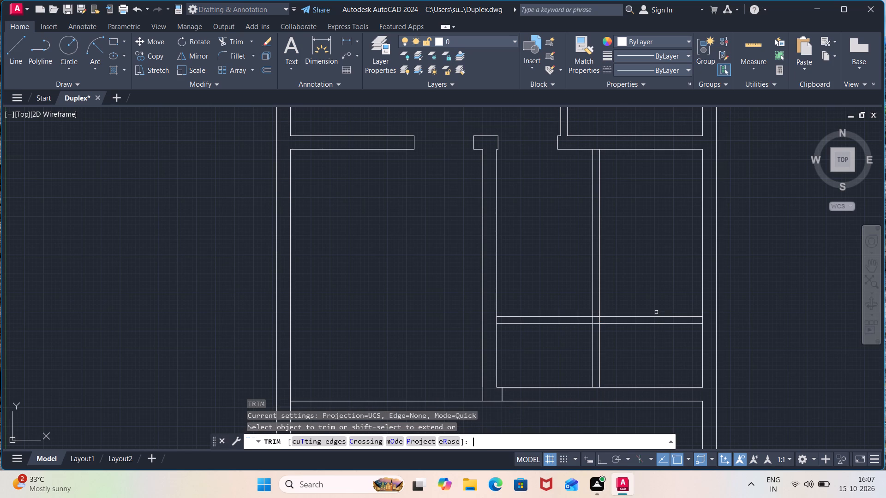
pyautogui.click(611, 278)
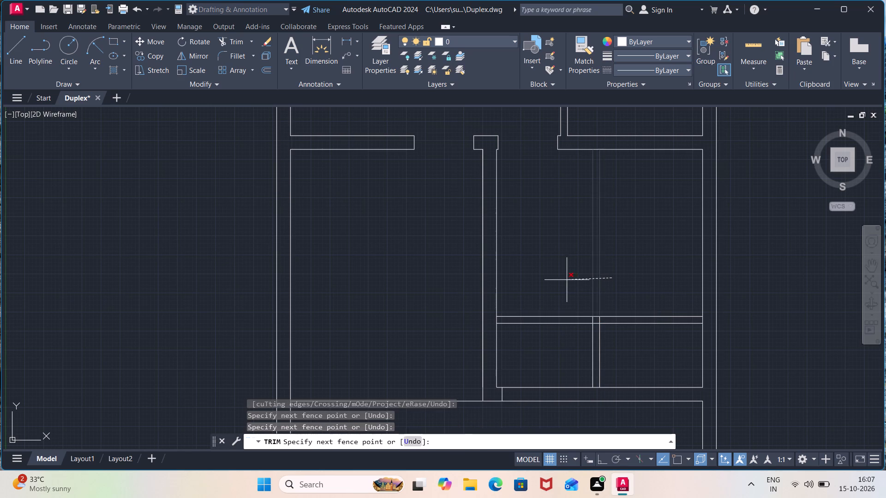
pyautogui.click(566, 280)
pyautogui.click(559, 307)
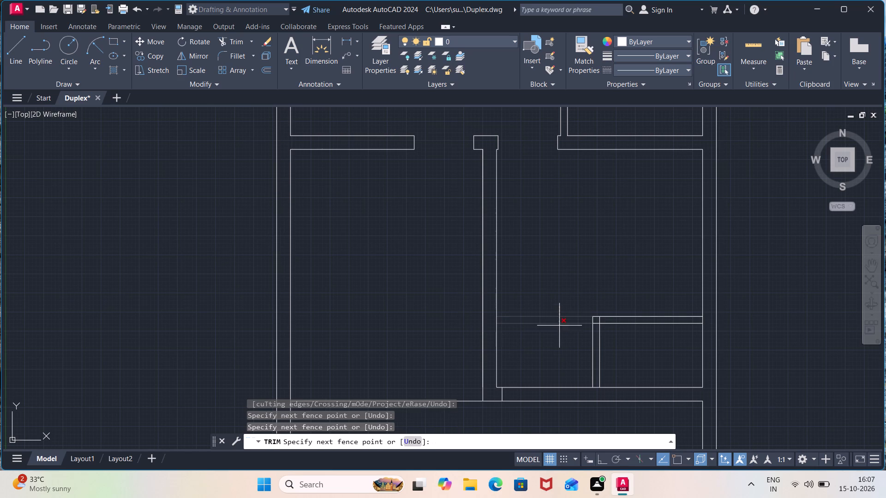
pyautogui.click(560, 330)
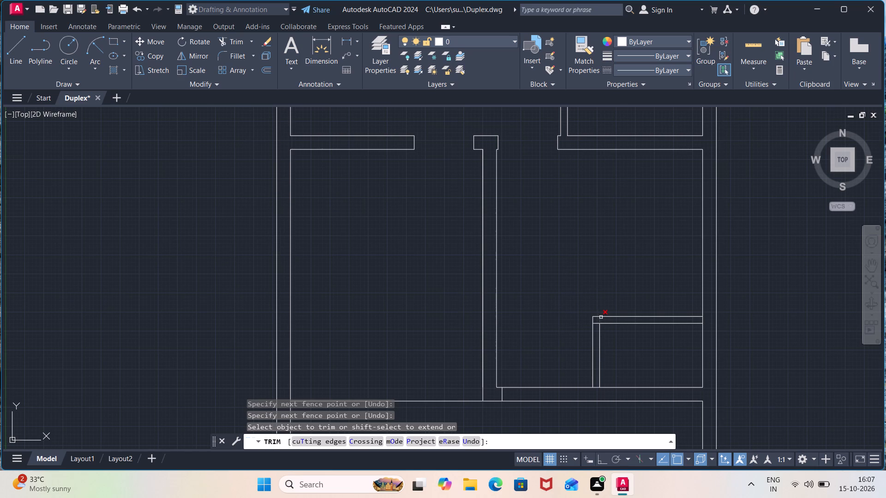
pyautogui.click(601, 319)
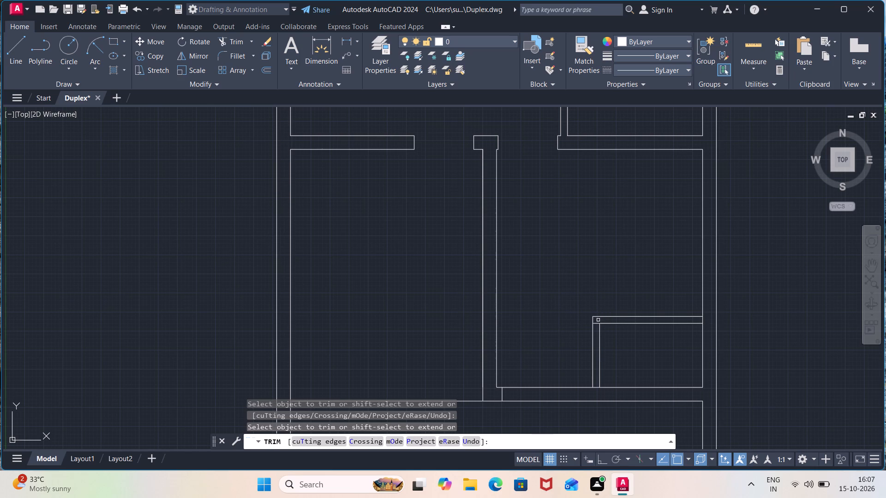
pyautogui.click(596, 322)
pyautogui.press('Escape')
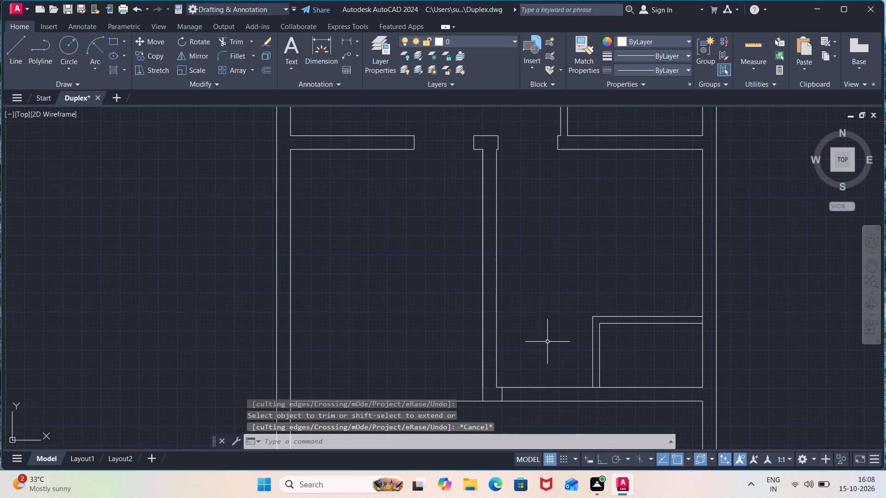
# Delete the existing jamb line in the wall below the fourth-row right room.
pyautogui.moveTo(535, 366); pyautogui.dragTo(533, 254, button='middle')
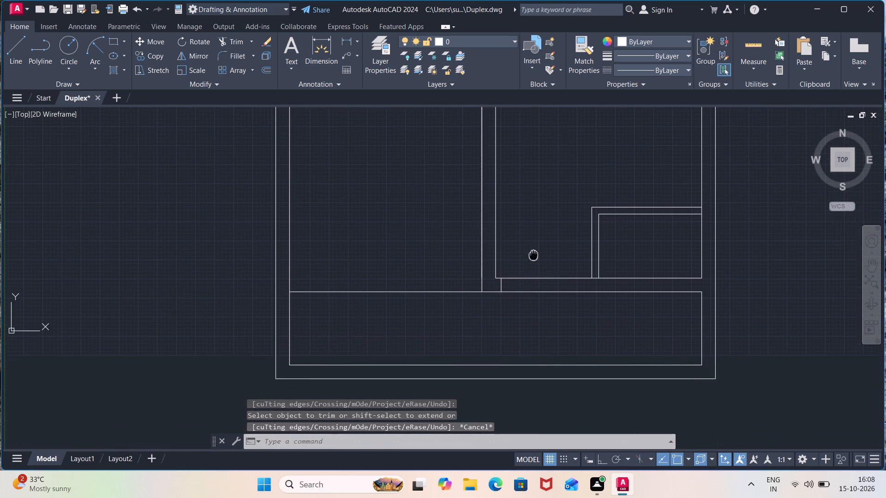
pyautogui.moveTo(533, 254); pyautogui.dragTo(533, 253, button='middle')
pyautogui.scroll(1, 492, 290)
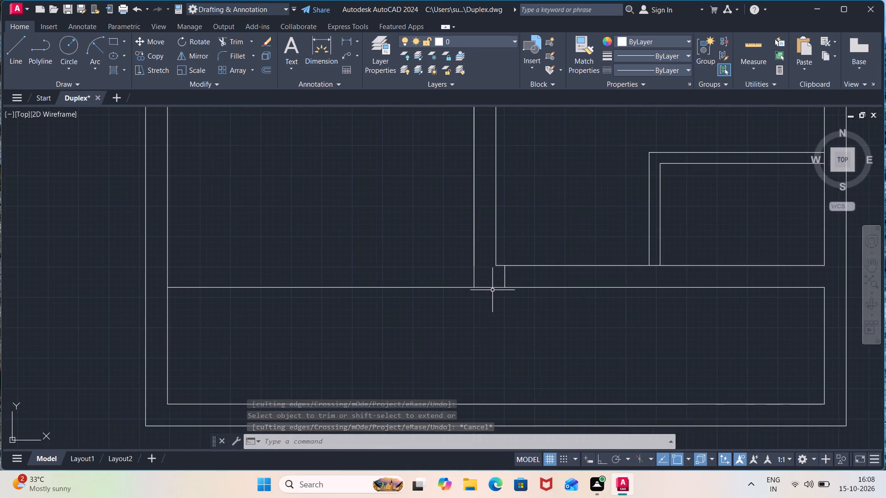
pyautogui.scroll(1, 492, 290)
pyautogui.click(510, 273)
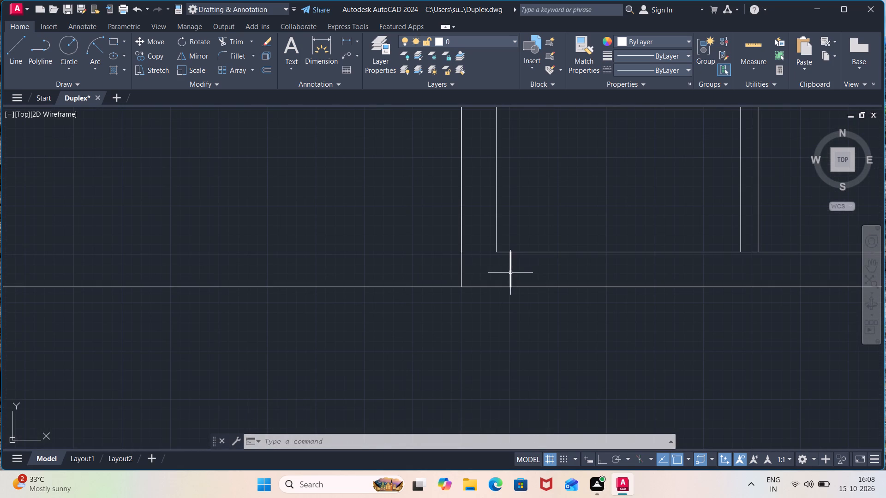
pyautogui.press('Delete')
# Draw a new jamb line across the wall below the fourth-row right room, just right of the middle wall's face.
pyautogui.press('l')
pyautogui.press('Return')
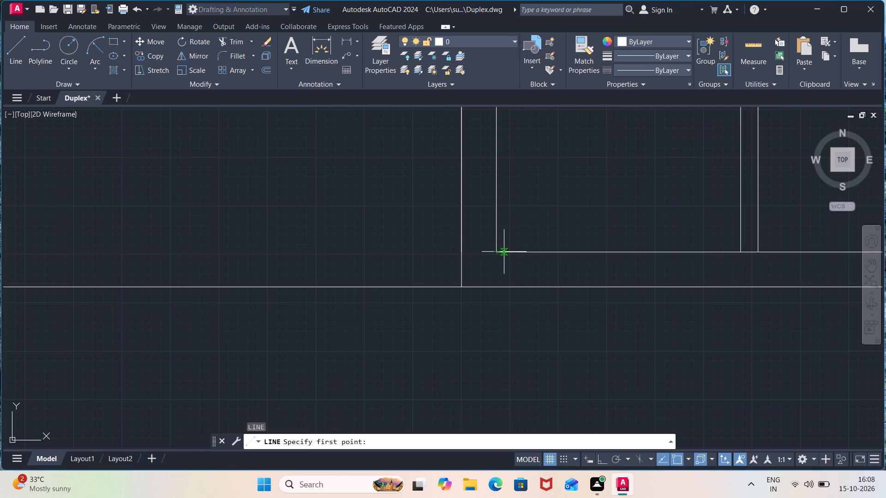
pyautogui.click(504, 252)
pyautogui.click(505, 286)
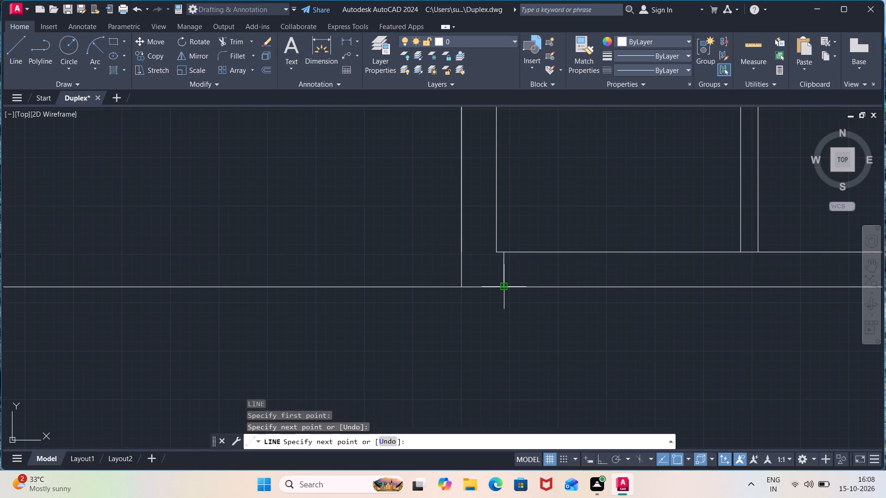
pyautogui.press('Escape')
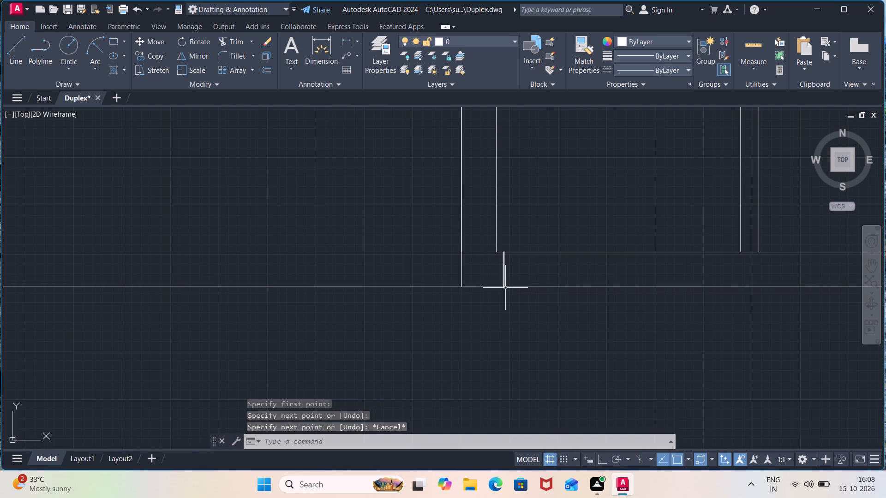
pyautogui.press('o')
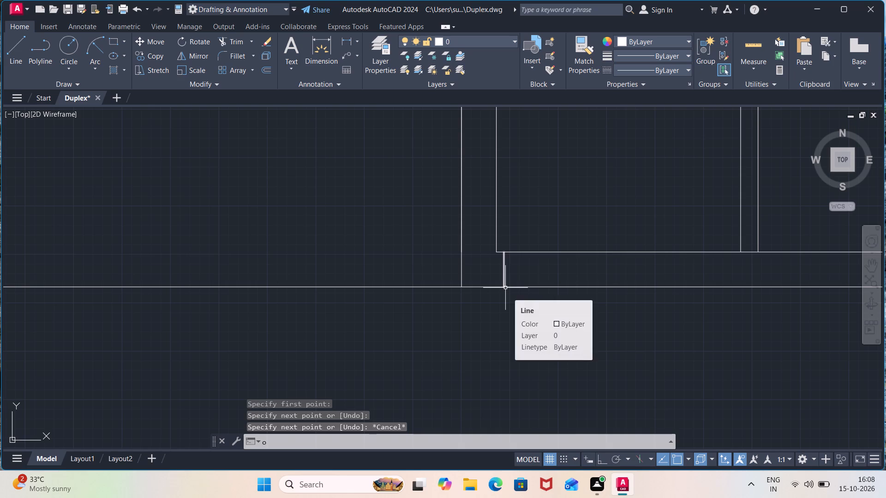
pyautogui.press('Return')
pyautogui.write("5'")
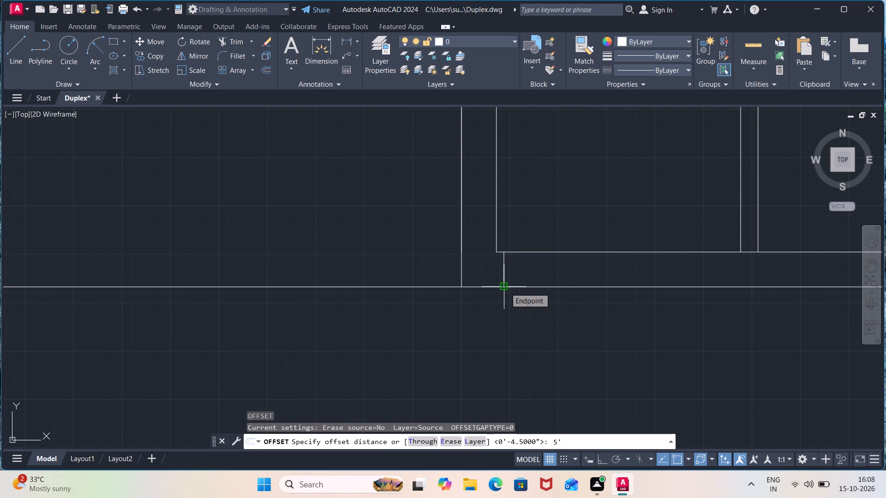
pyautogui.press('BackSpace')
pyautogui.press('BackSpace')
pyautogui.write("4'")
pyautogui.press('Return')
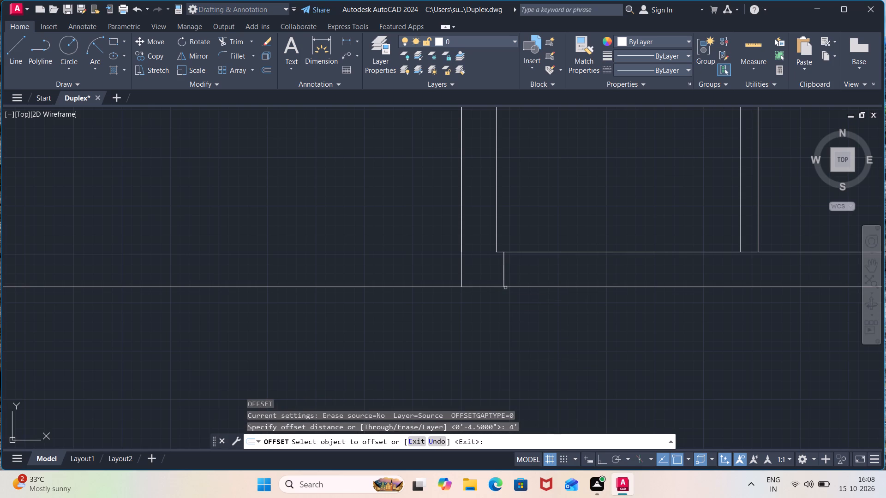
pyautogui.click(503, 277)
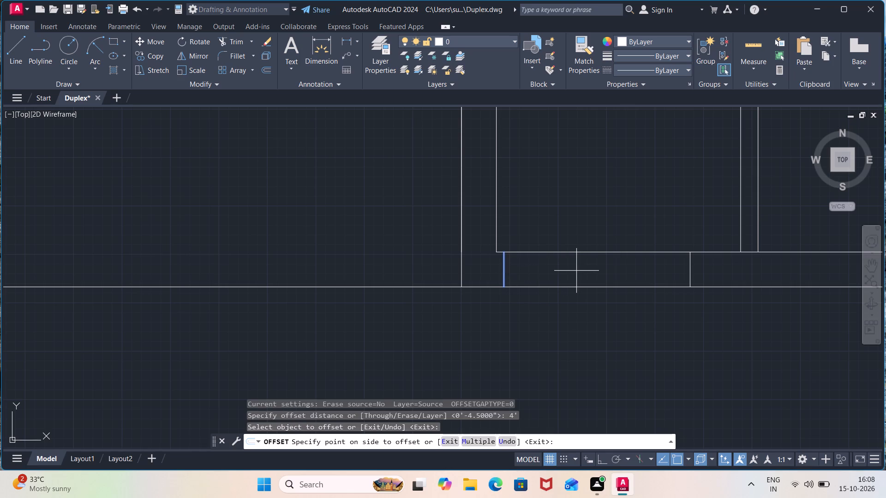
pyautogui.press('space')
# Offset the new jamb line 5' to the right for the other side of the opening.
pyautogui.press('space')
pyautogui.write("5'")
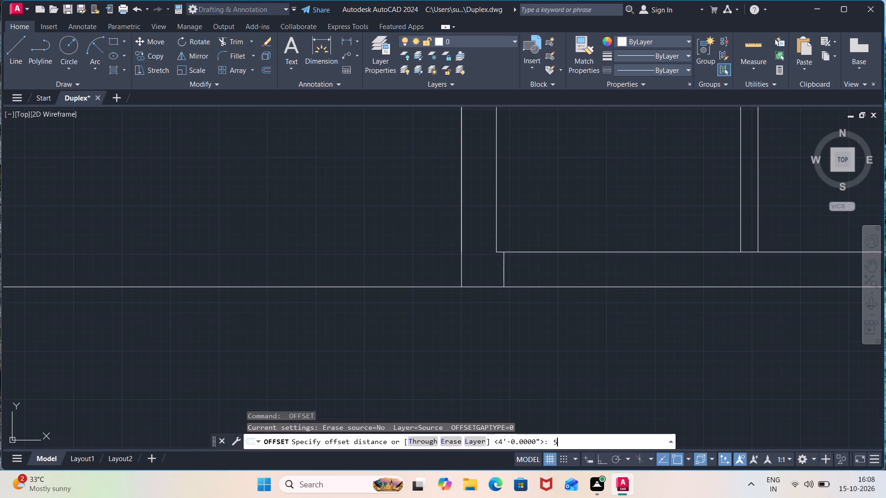
pyautogui.press('Return')
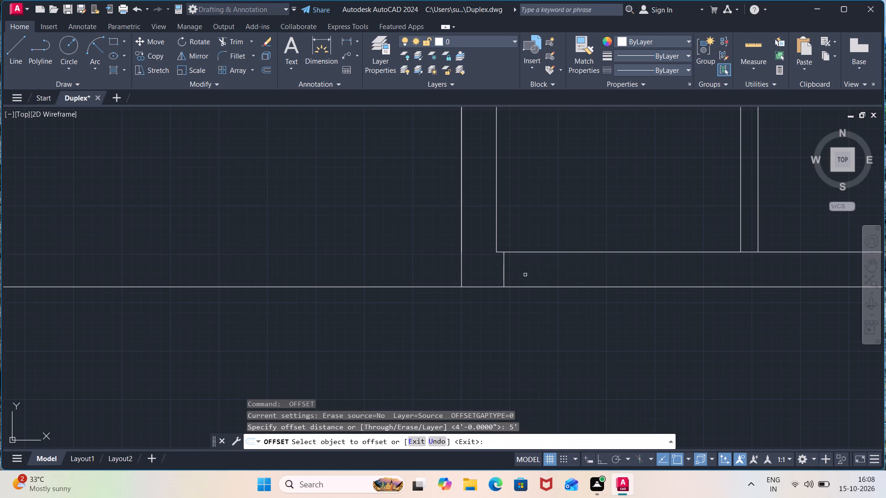
pyautogui.click(504, 278)
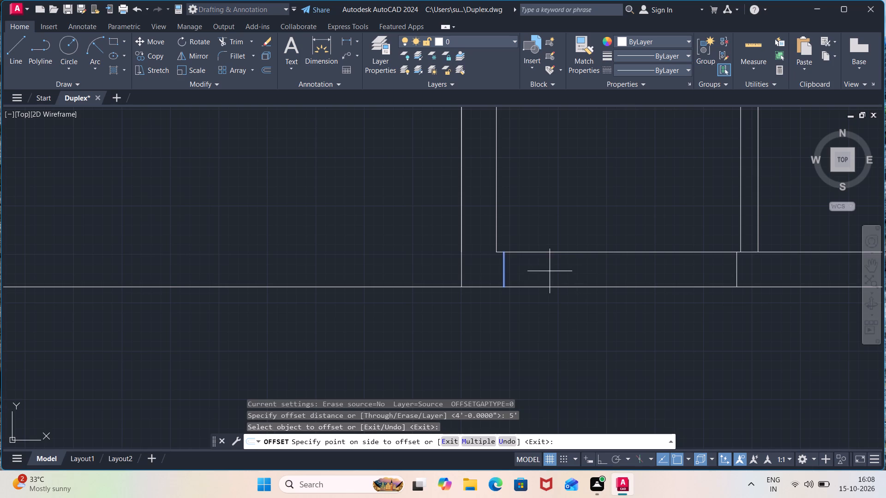
pyautogui.click(561, 268)
pyautogui.scroll(-1, 561, 267)
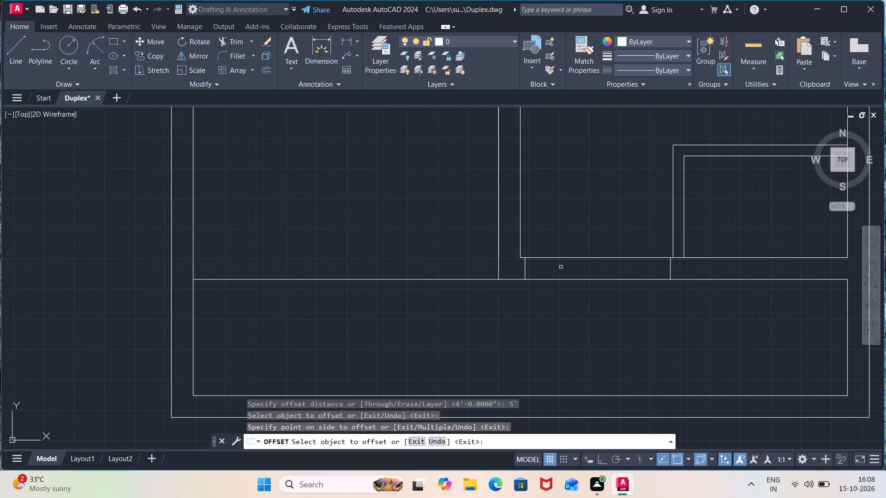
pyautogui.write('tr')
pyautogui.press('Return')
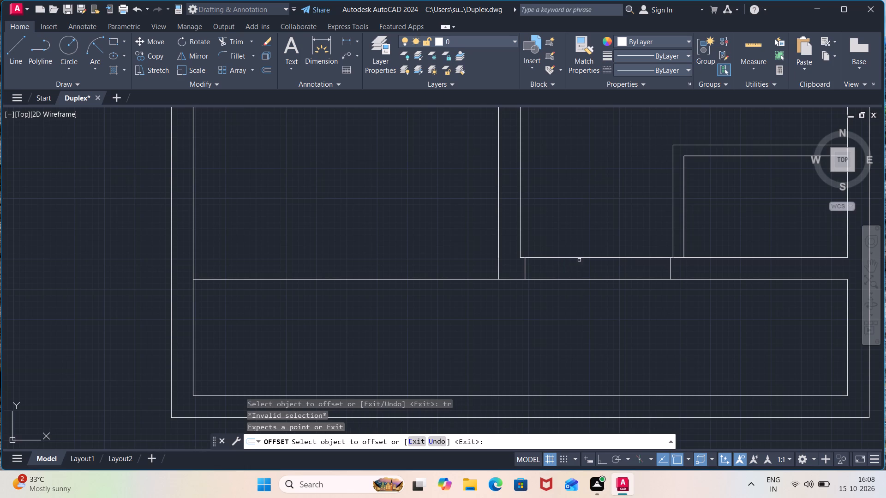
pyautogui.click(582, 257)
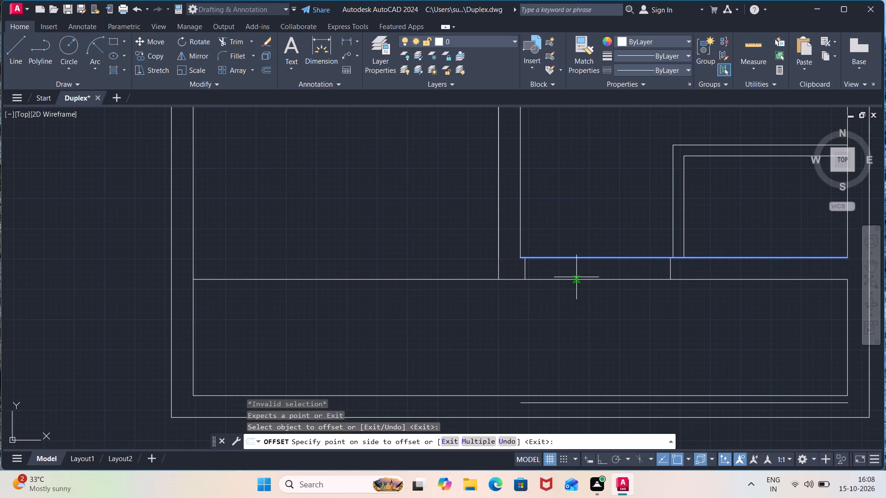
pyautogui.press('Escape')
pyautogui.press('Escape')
# Trim both wall lines between the two jambs below the fourth-row right room to cut the 5' opening.
pyautogui.scroll(-1, 593, 291)
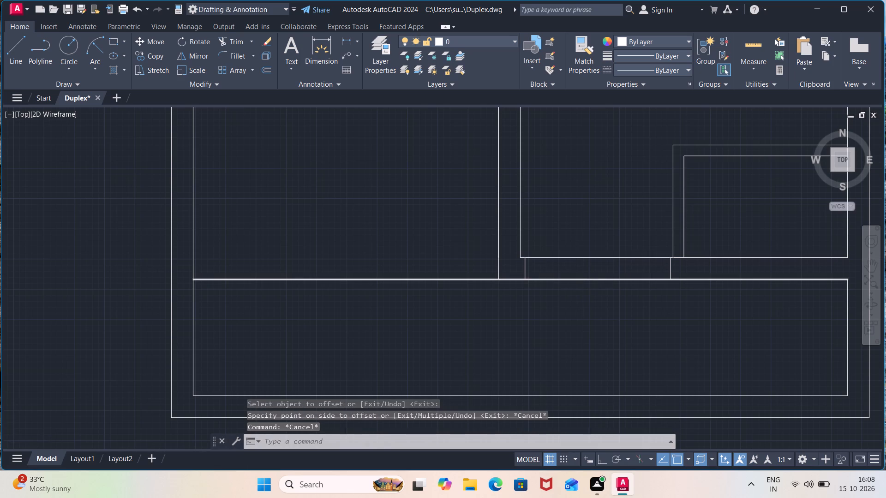
pyautogui.moveTo(594, 292); pyautogui.dragTo(594, 325, button='middle')
pyautogui.write('tr')
pyautogui.press('Return')
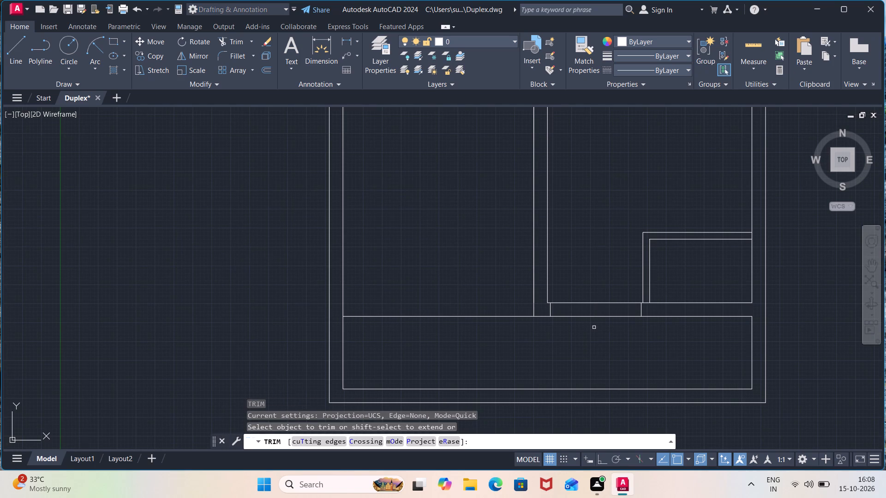
pyautogui.click(594, 326)
pyautogui.click(591, 289)
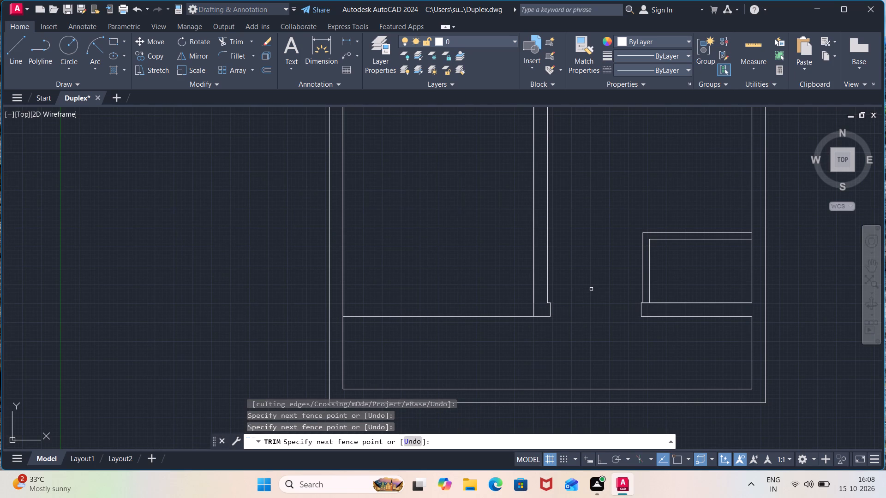
pyautogui.scroll(-1, 591, 289)
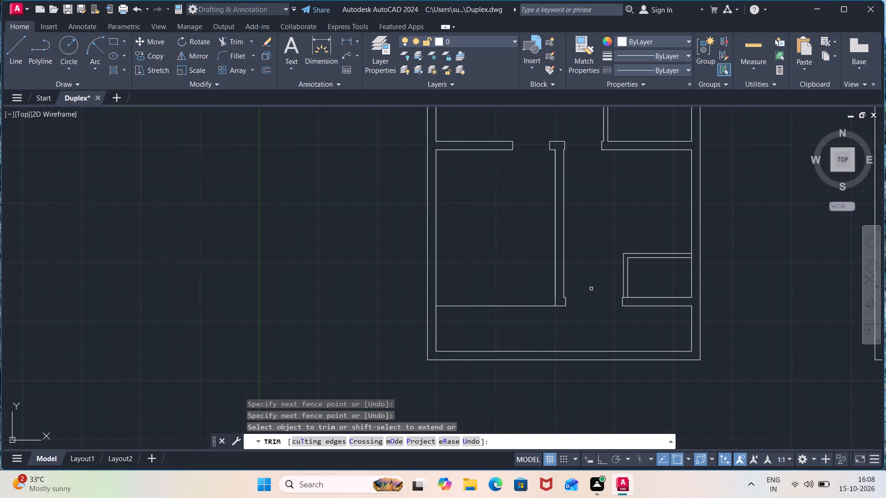
pyautogui.moveTo(591, 289); pyautogui.dragTo(616, 315, button='middle')
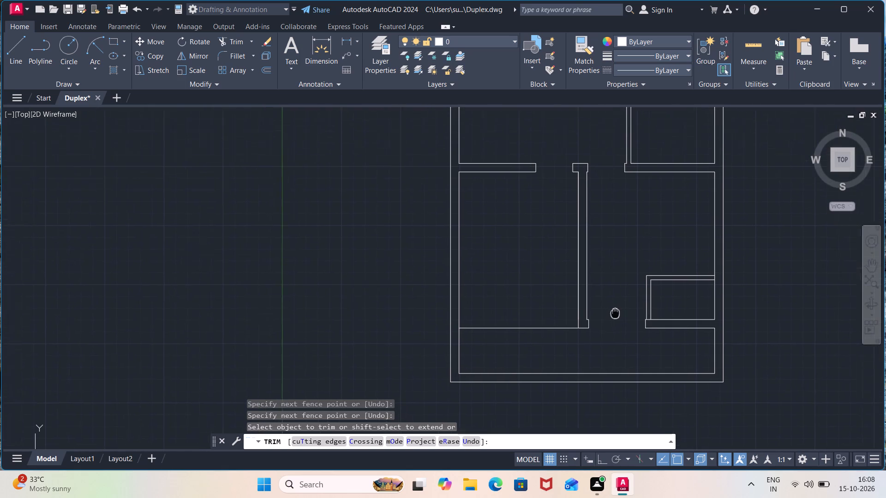
pyautogui.moveTo(616, 315); pyautogui.dragTo(615, 354, button='middle')
pyautogui.press('Escape')
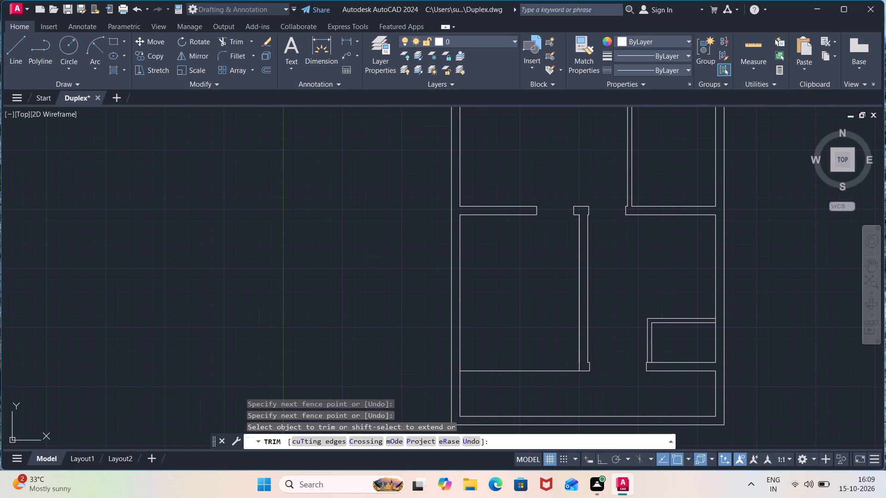
# Draw a jamb line across the left wall of the small enclosed room in the left-hand plan's fourth-row right room, just below its top wall.
pyautogui.press('l')
pyautogui.press('Return')
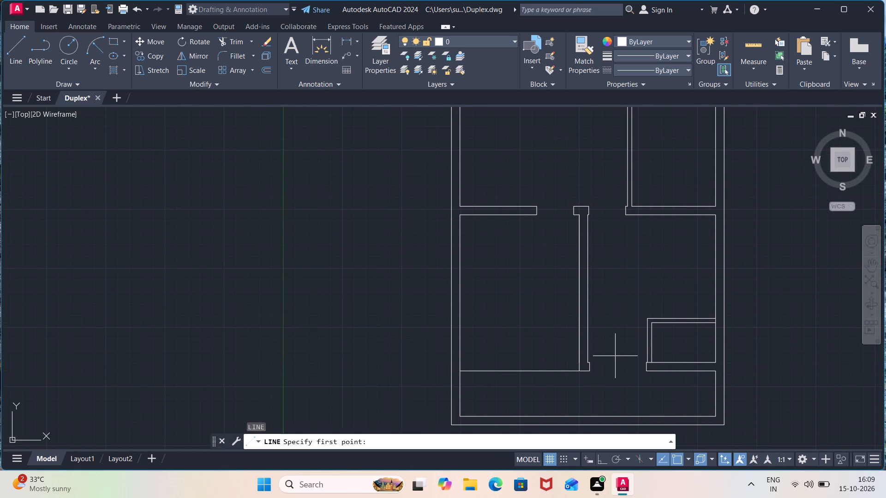
pyautogui.scroll(3, 654, 338)
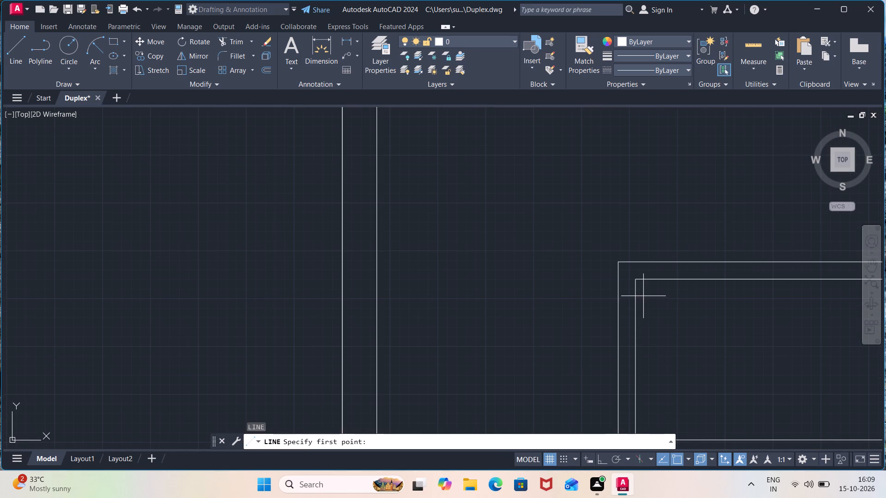
pyautogui.click(638, 297)
pyautogui.click(619, 298)
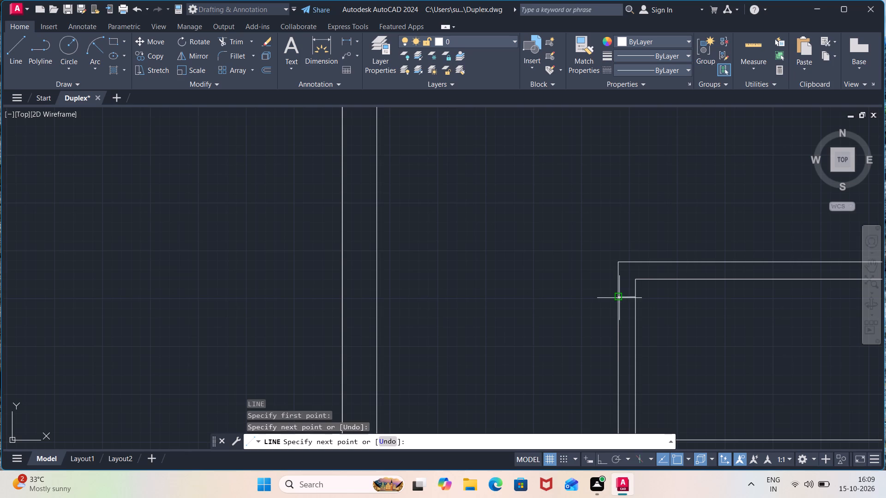
pyautogui.press('Escape')
# Offset the small room's jamb line 2'6" downward for the other side of the opening.
pyautogui.press('o')
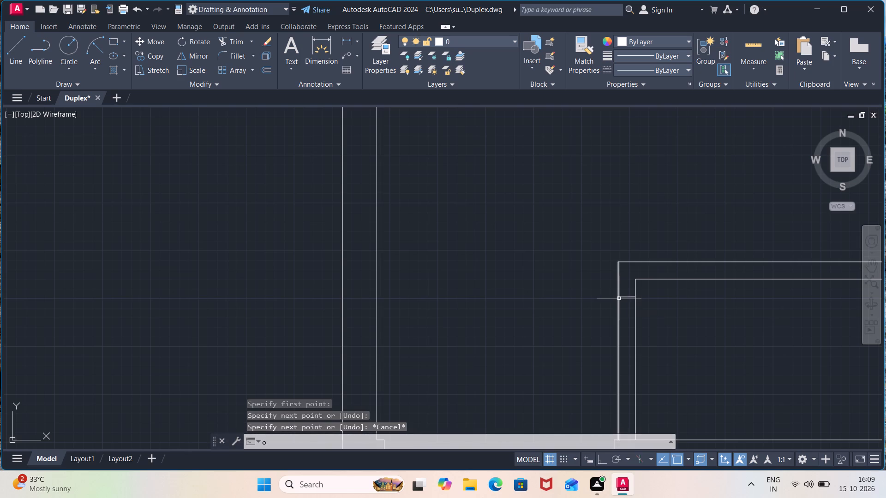
pyautogui.press('Return')
pyautogui.write('2\'6"')
pyautogui.press('Return')
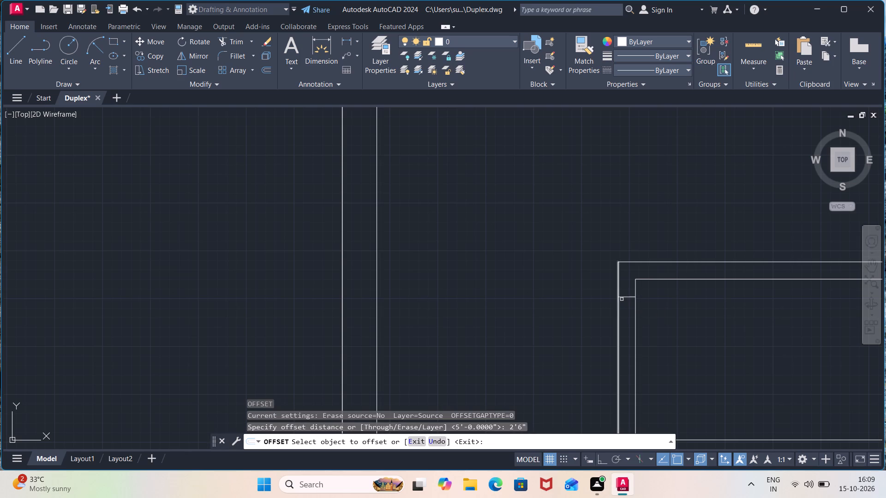
pyautogui.click(625, 296)
pyautogui.click(626, 359)
pyautogui.scroll(-1, 627, 361)
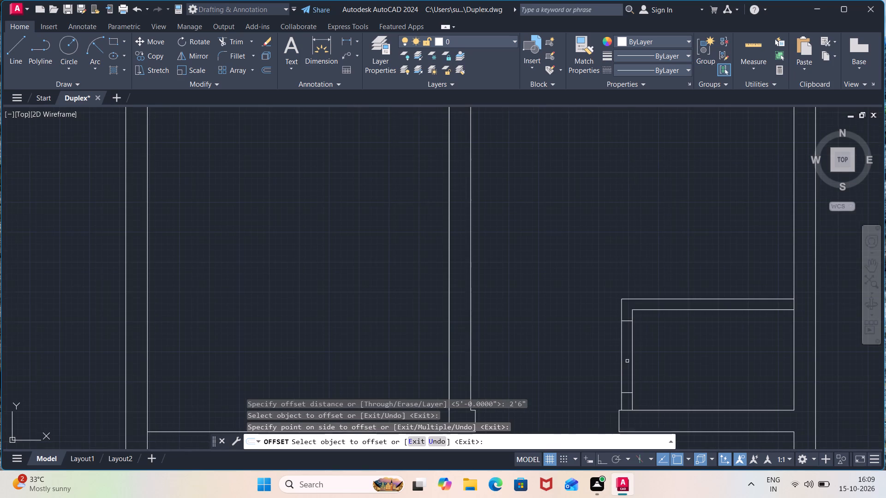
pyautogui.moveTo(627, 361); pyautogui.dragTo(622, 318, button='middle')
pyautogui.scroll(-1, 622, 318)
pyautogui.press('Escape')
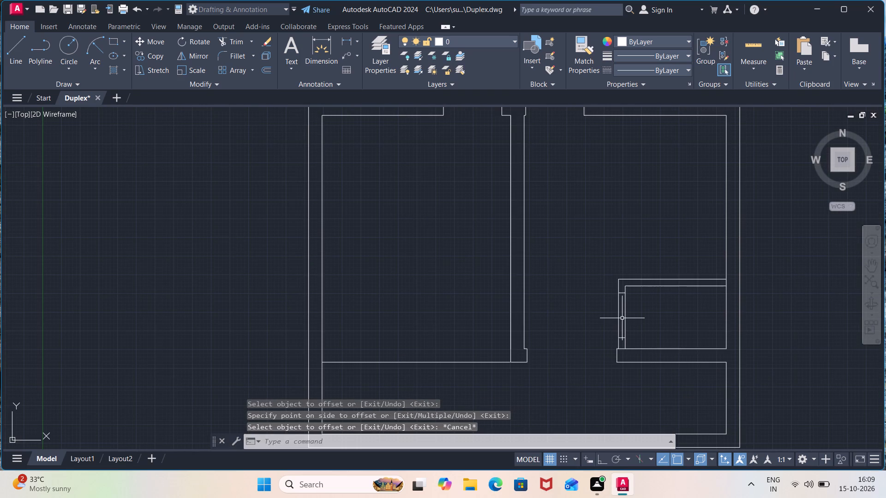
# Trim the small room's left wall lines between the jambs and remove the line closing off the wall's lower end.
pyautogui.write('tr')
pyautogui.press('Return')
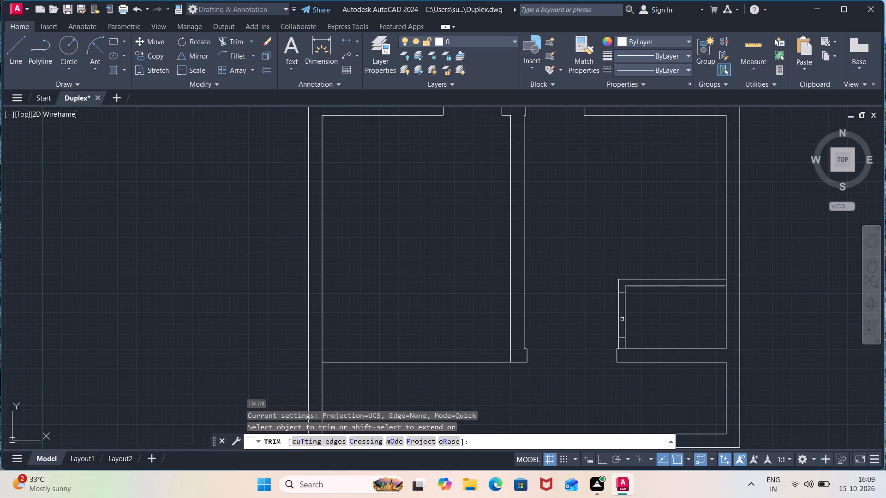
pyautogui.click(634, 314)
pyautogui.click(605, 315)
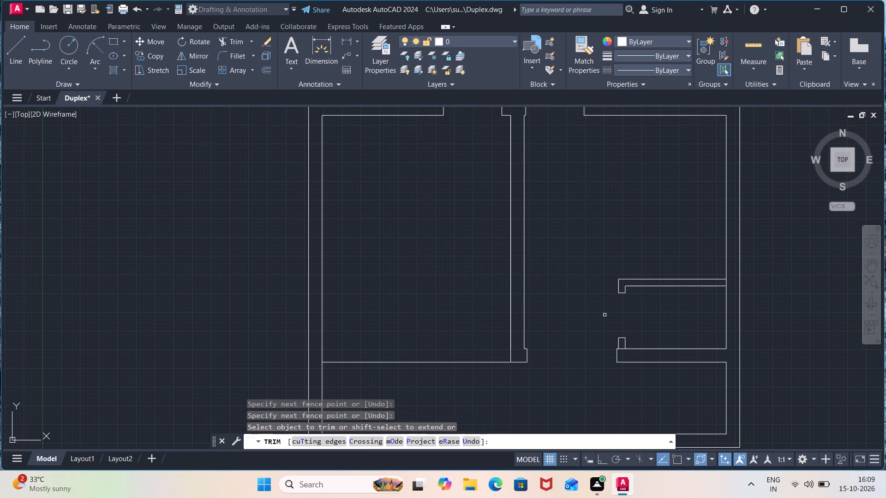
pyautogui.click(621, 348)
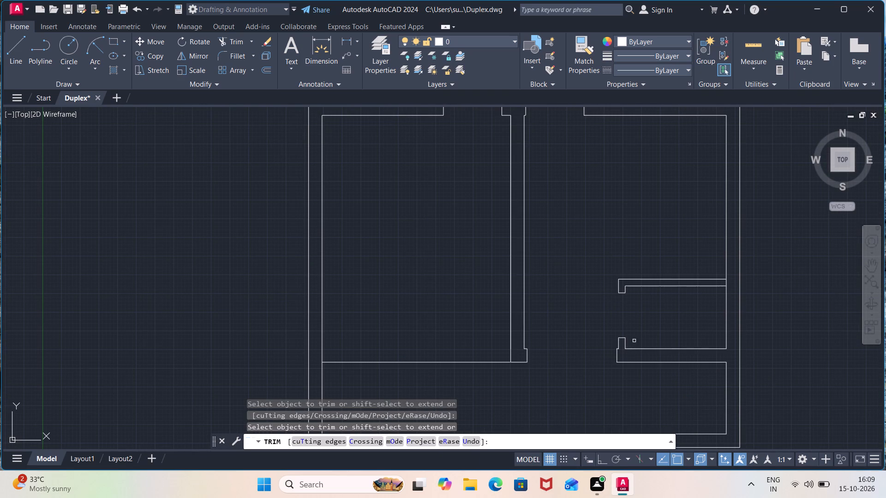
pyautogui.scroll(-2, 653, 324)
pyautogui.middleClick(663, 318)
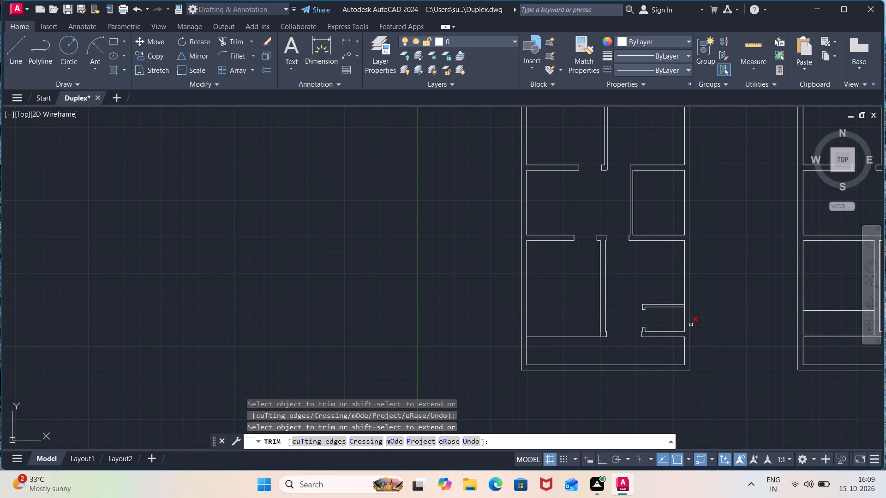
pyautogui.scroll(-1, 726, 302)
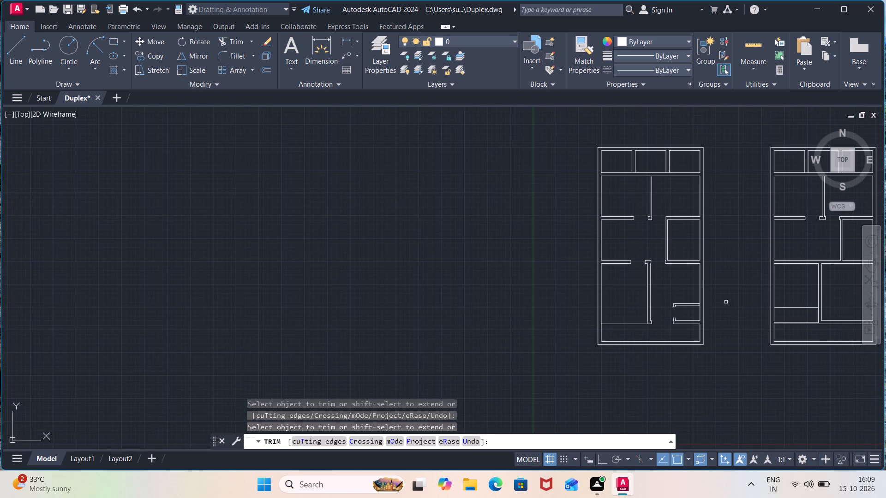
pyautogui.moveTo(726, 302); pyautogui.dragTo(640, 332, button='middle')
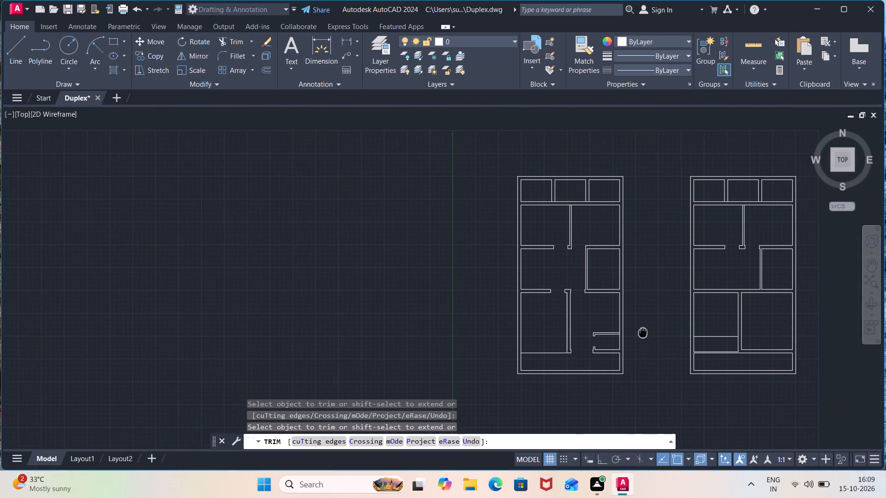
pyautogui.moveTo(640, 332); pyautogui.dragTo(527, 335, button='middle')
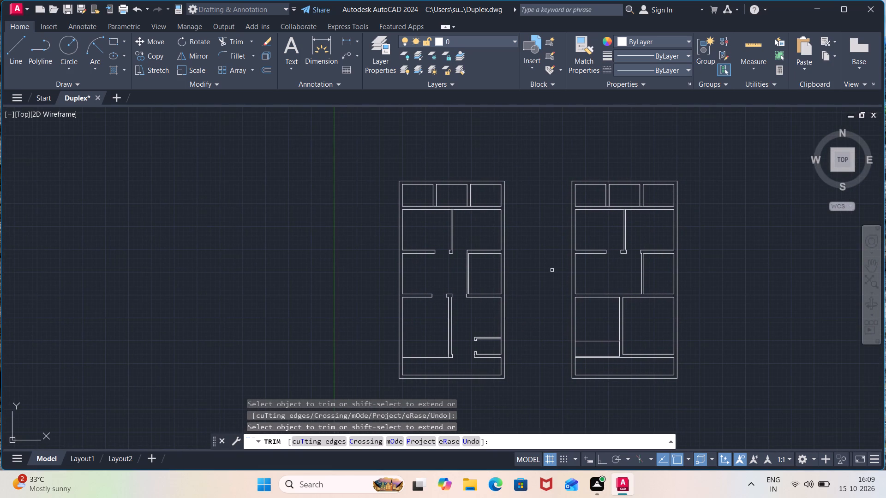
pyautogui.press('Escape')
# Trim the wall line across the lower ends of the two partitions between the left-hand plan's top-row rooms.
pyautogui.scroll(2, 488, 216)
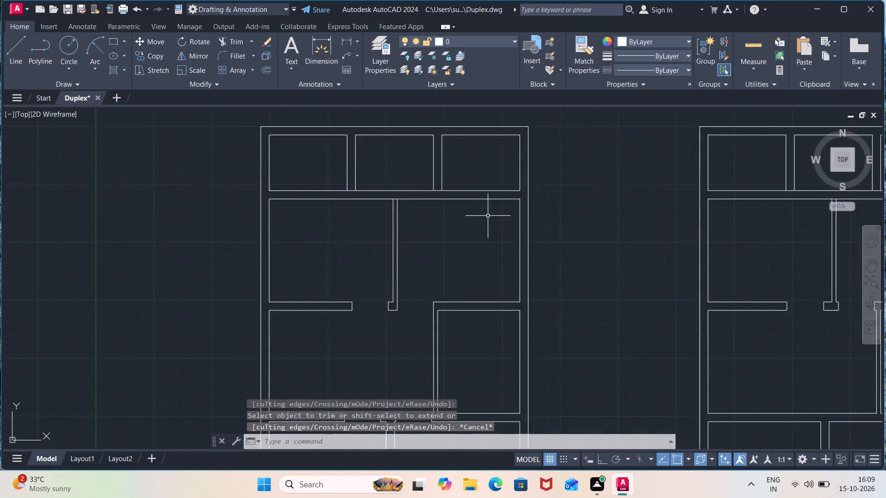
pyautogui.scroll(1, 488, 216)
pyautogui.write('tr')
pyautogui.press('Return')
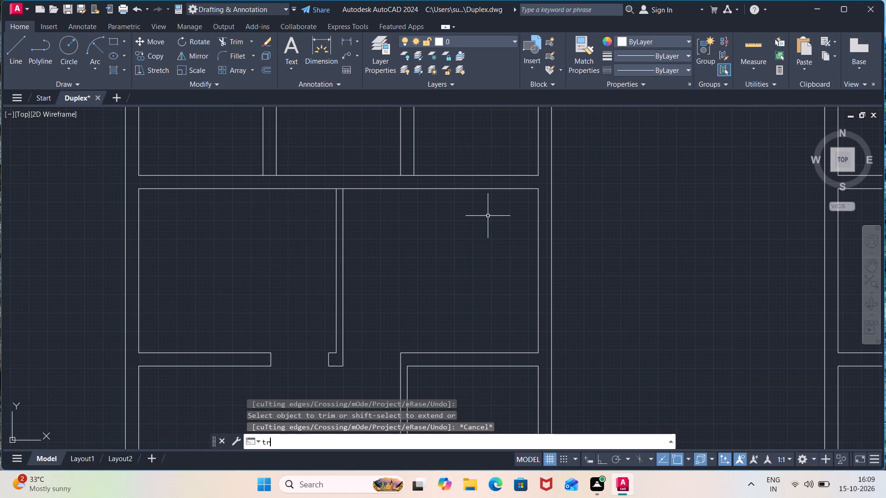
pyautogui.click(405, 176)
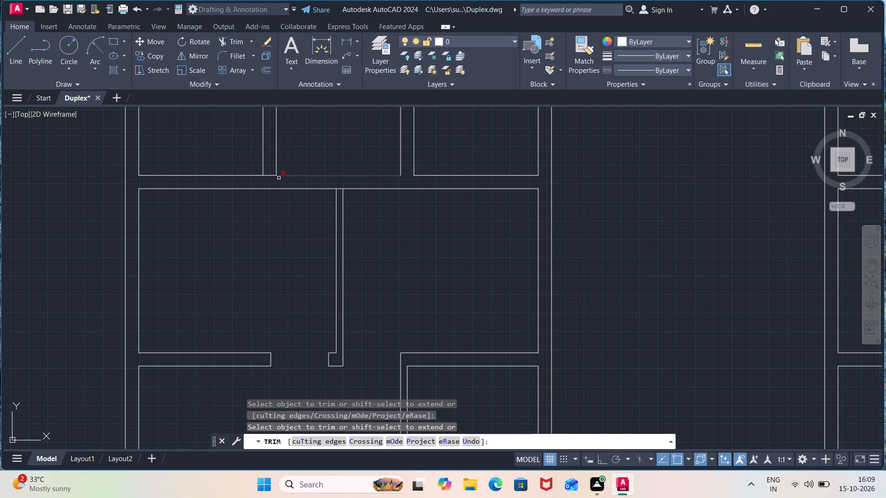
pyautogui.click(267, 174)
pyautogui.press('Escape')
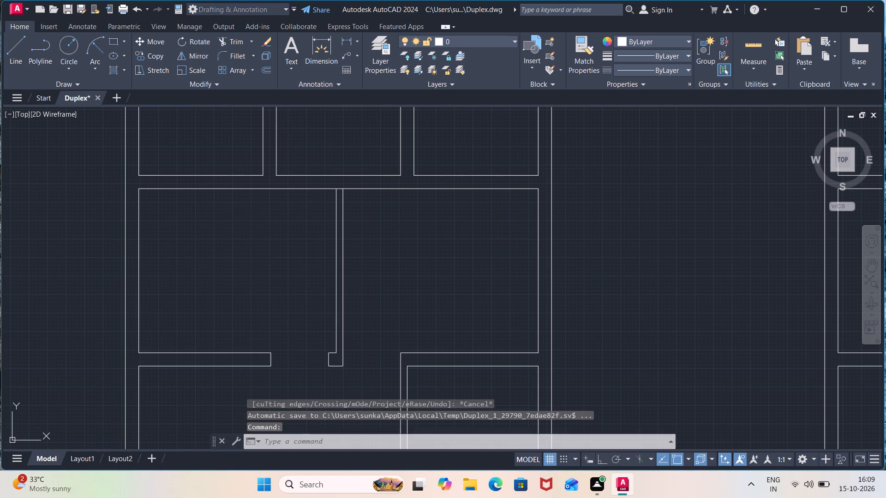
# Draw a jamb line across the wall below the top-row right room, near the right outer wall.
pyautogui.press('l')
pyautogui.press('Return')
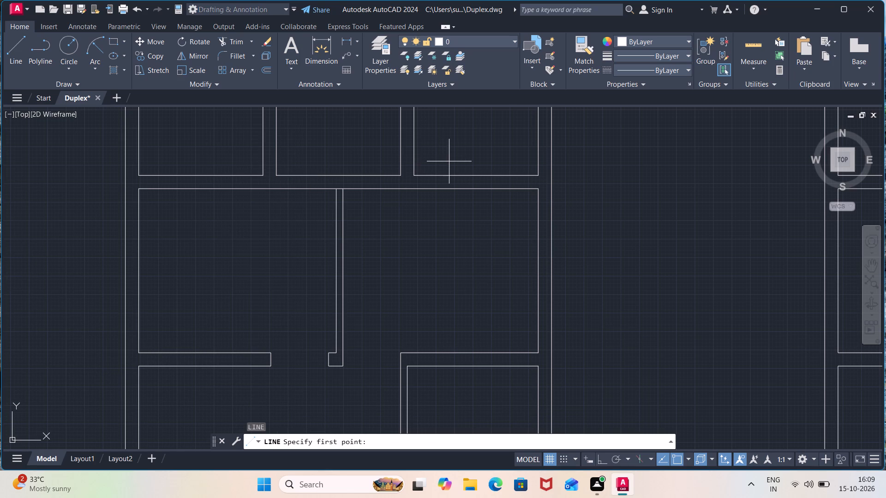
pyautogui.click(529, 176)
pyautogui.click(530, 186)
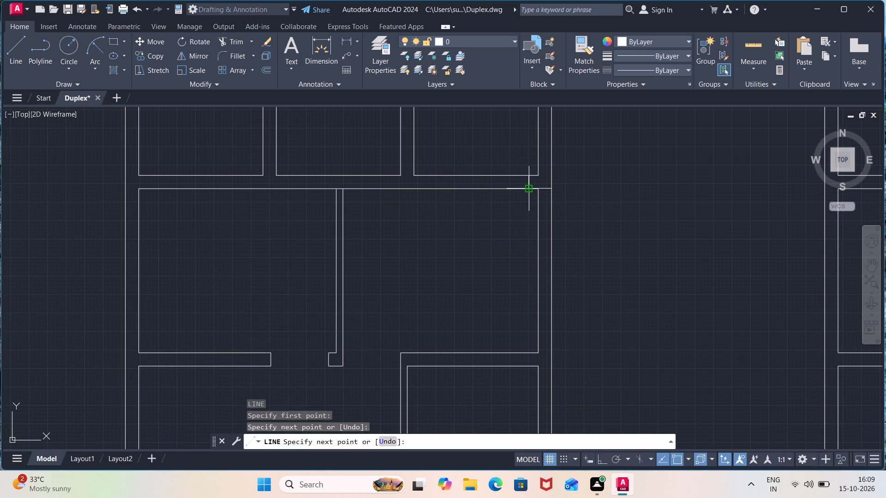
pyautogui.press('Escape')
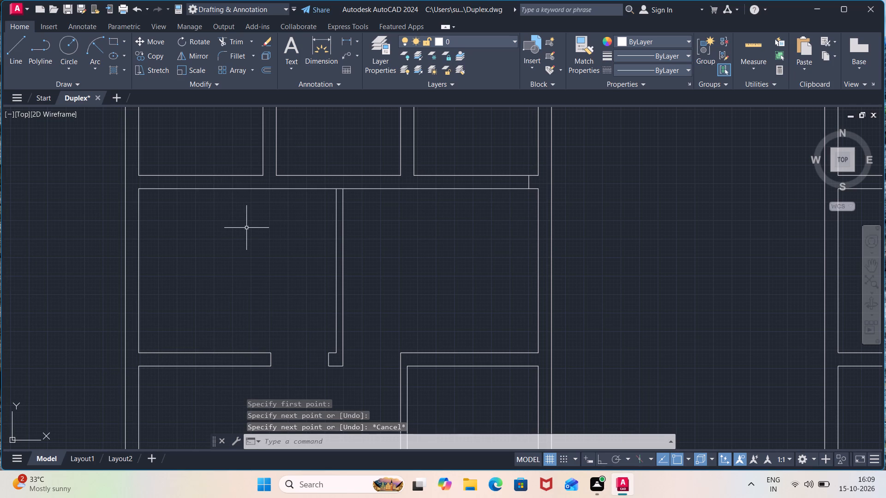
# Draw a jamb line across the wall below the top-row left room, near the left outer wall.
pyautogui.press('l')
pyautogui.press('Return')
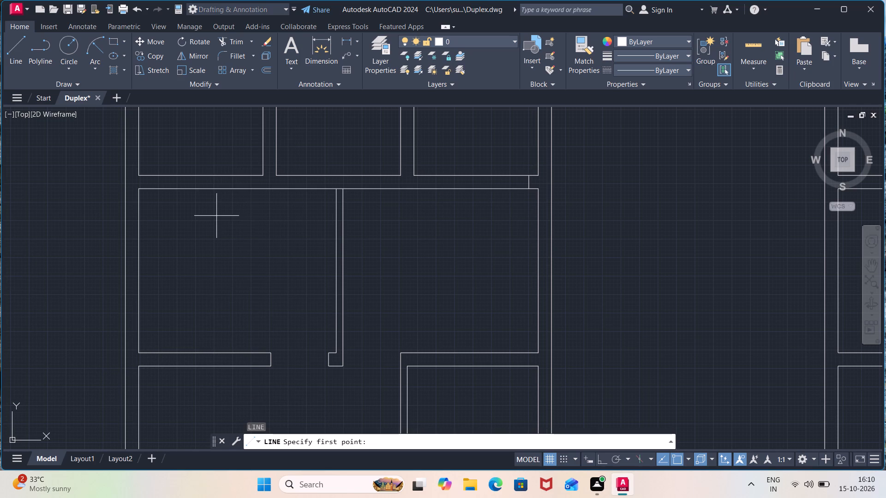
pyautogui.click(147, 187)
pyautogui.click(146, 176)
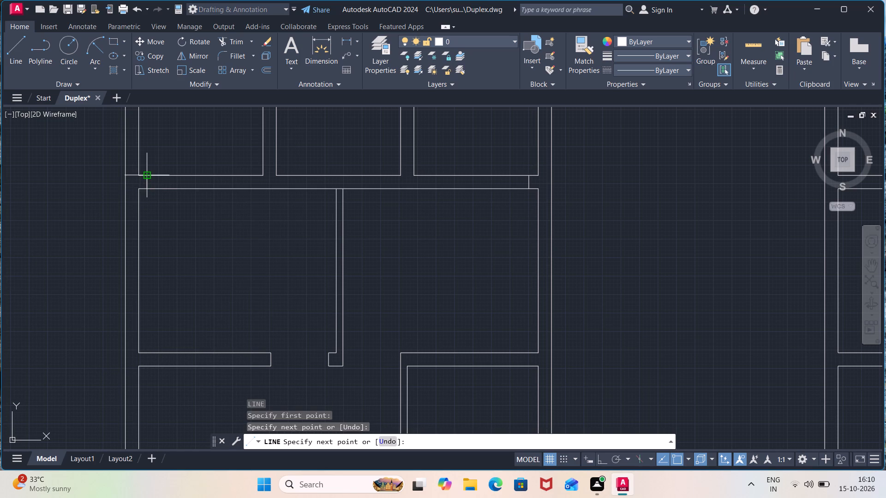
pyautogui.press('Escape')
# Offset the left jamb line 2'6" to the right and the right jamb line 2'6" to the left.
pyautogui.press('o')
pyautogui.press('Return')
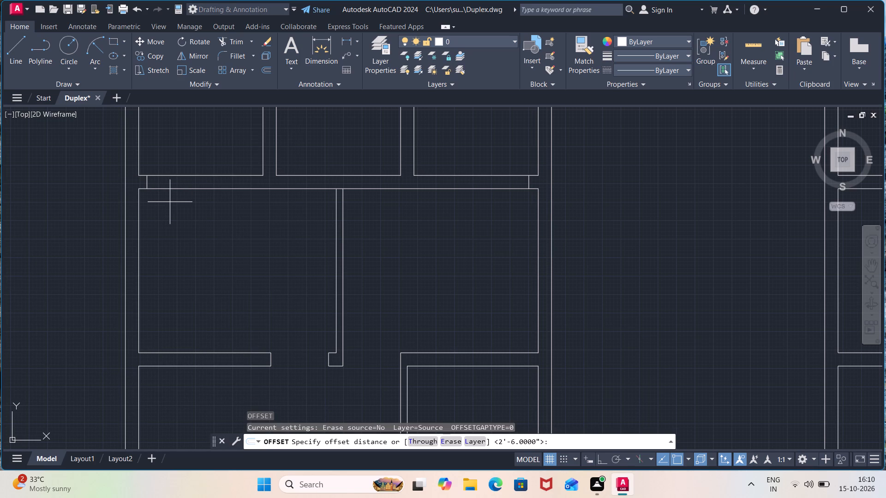
pyautogui.press('Return')
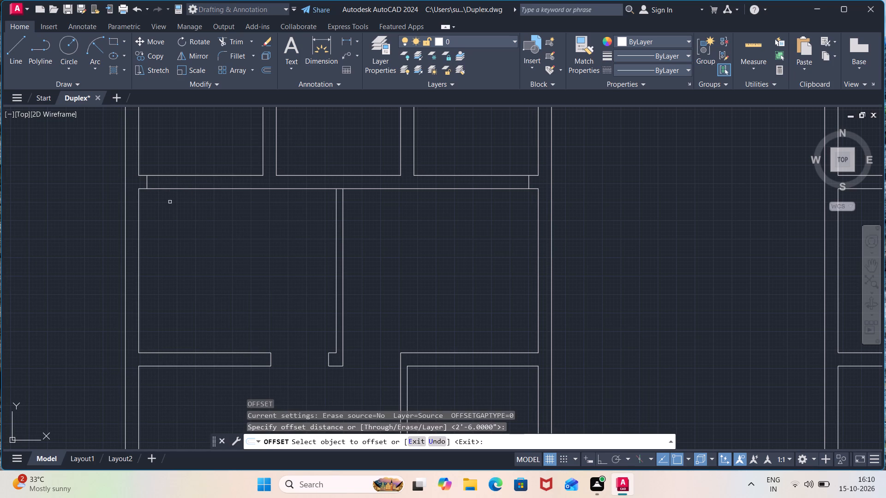
pyautogui.click(147, 183)
pyautogui.click(173, 180)
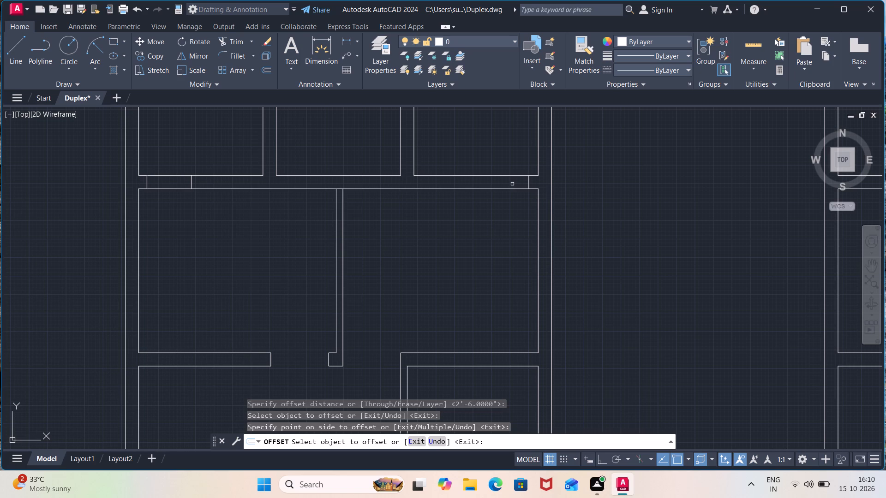
pyautogui.click(530, 183)
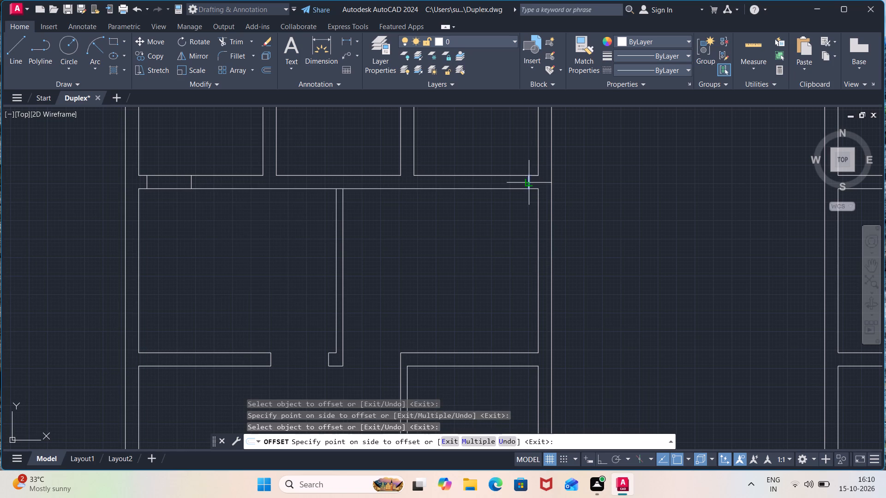
pyautogui.click(499, 183)
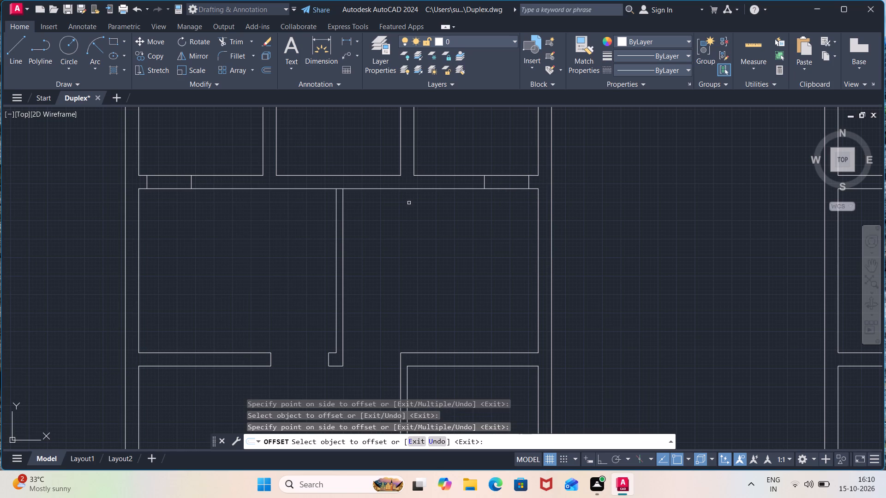
pyautogui.press('Escape')
# Trim the wall line across the upper end of the partition between the two second-row rooms.
pyautogui.write('tr')
pyautogui.press('Return')
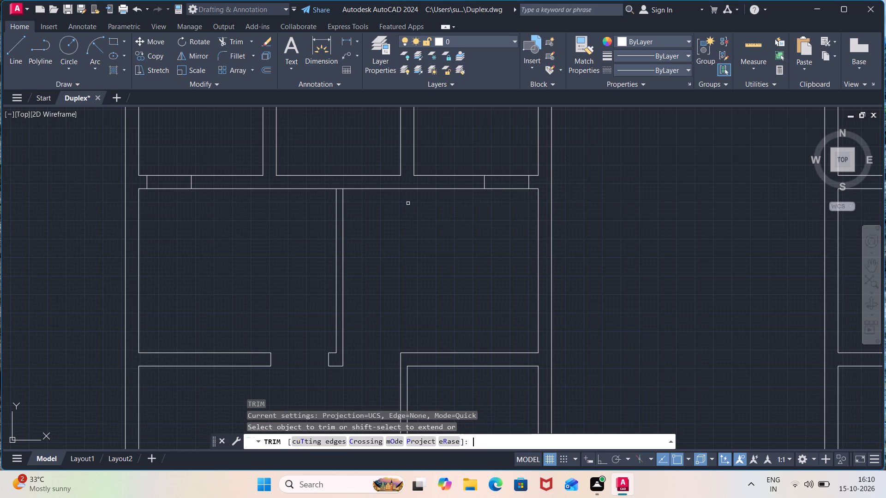
pyautogui.click(340, 188)
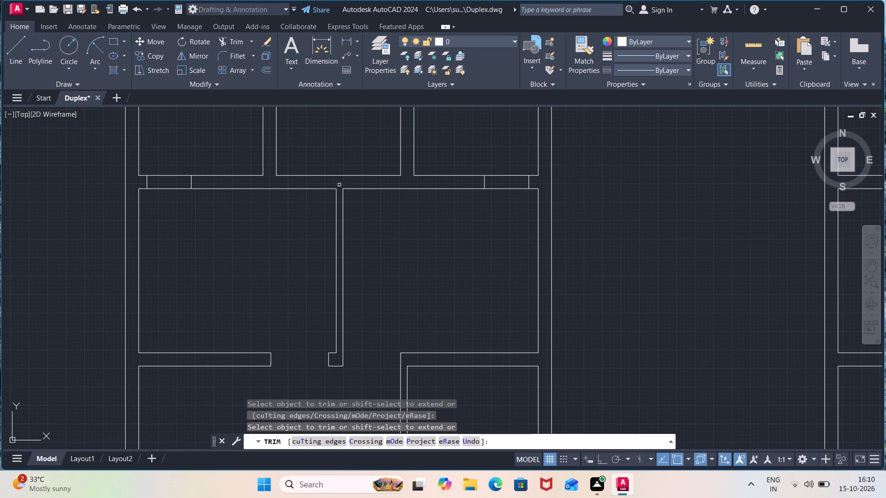
pyautogui.press('Escape')
# Draw a jamb line across the wall below the top-row middle room, just left of the second-row partition.
pyautogui.scroll(2, 339, 186)
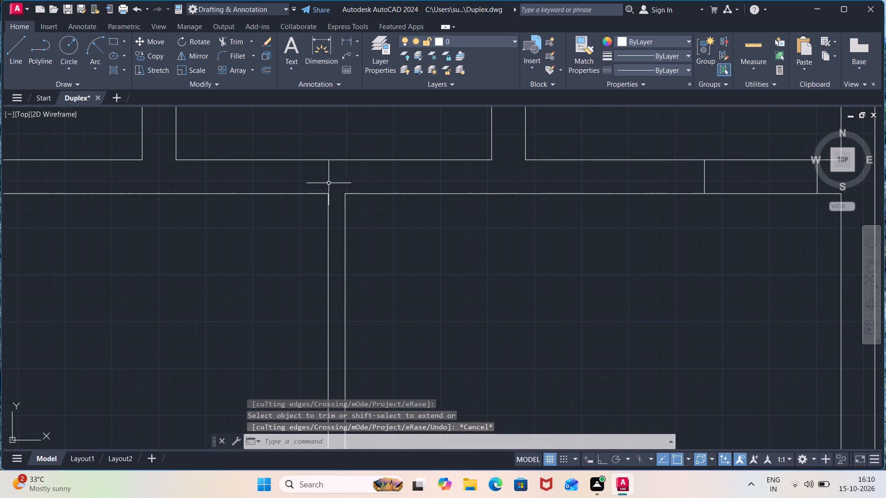
pyautogui.press('l')
pyautogui.press('Return')
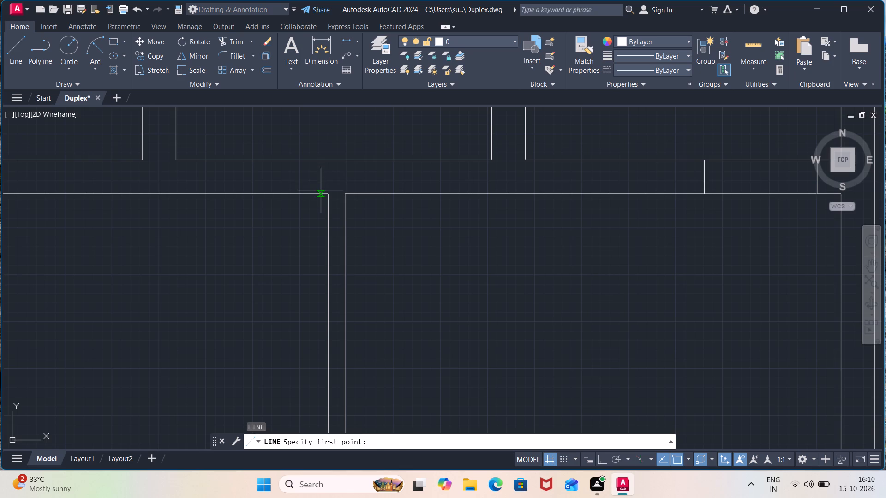
pyautogui.click(321, 190)
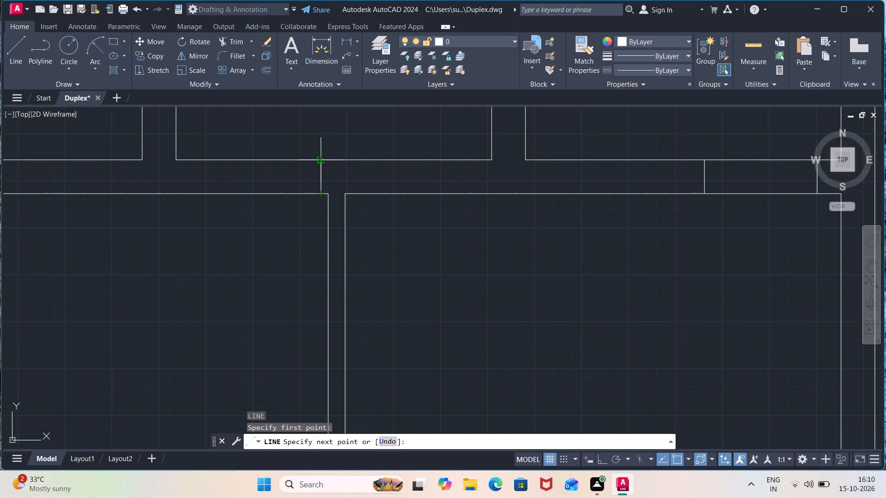
pyautogui.click(323, 162)
pyautogui.press('Escape')
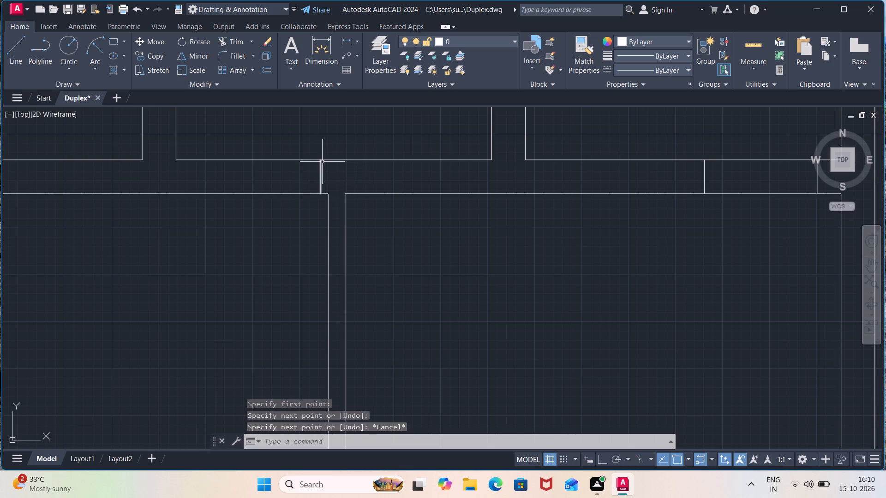
# Offset the jamb line just left of the second-row partition 2'6" to the left.
pyautogui.press('o')
pyautogui.press('Return')
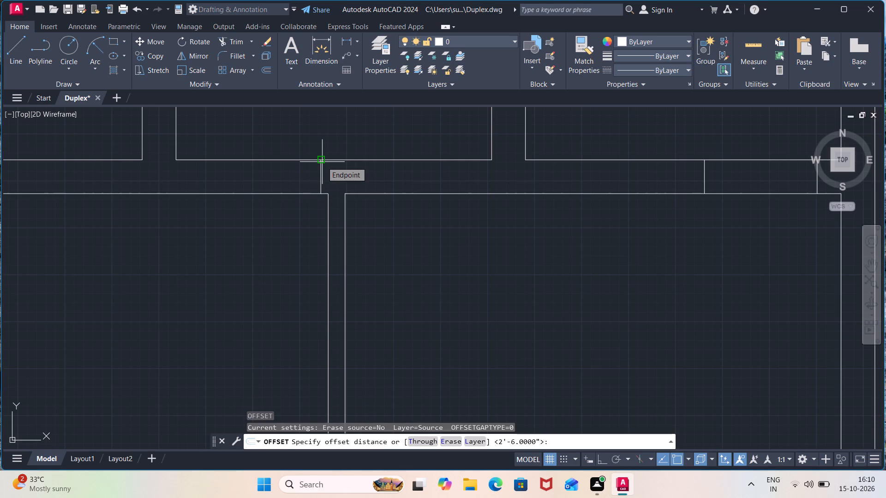
pyautogui.press('Return')
pyautogui.click(322, 171)
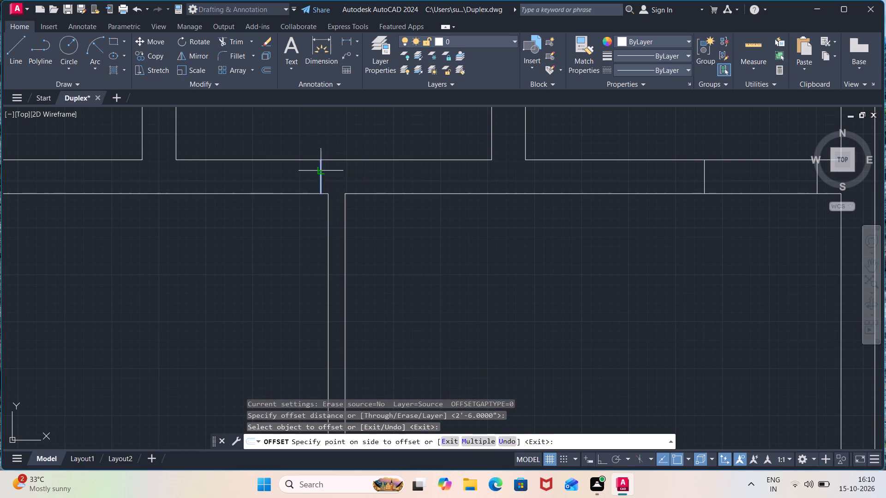
pyautogui.click(290, 173)
pyautogui.scroll(-2, 288, 175)
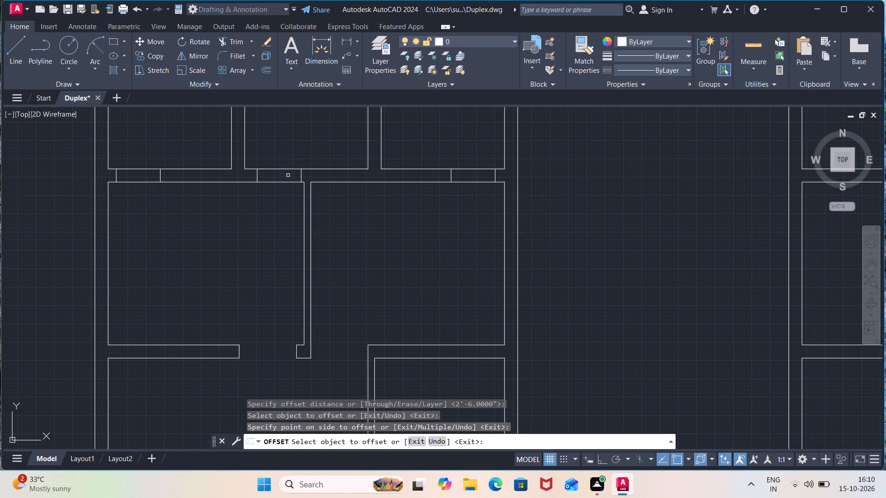
pyautogui.press('Escape')
# Trim both wall lines between each of the three jamb pairs below the left-hand plan's top-row rooms to open the doorways.
pyautogui.write('tr')
pyautogui.press('Return')
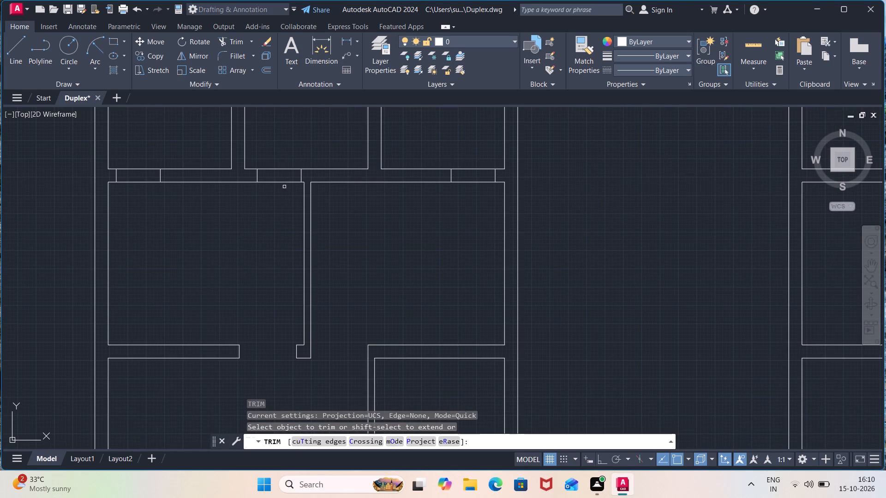
pyautogui.click(281, 194)
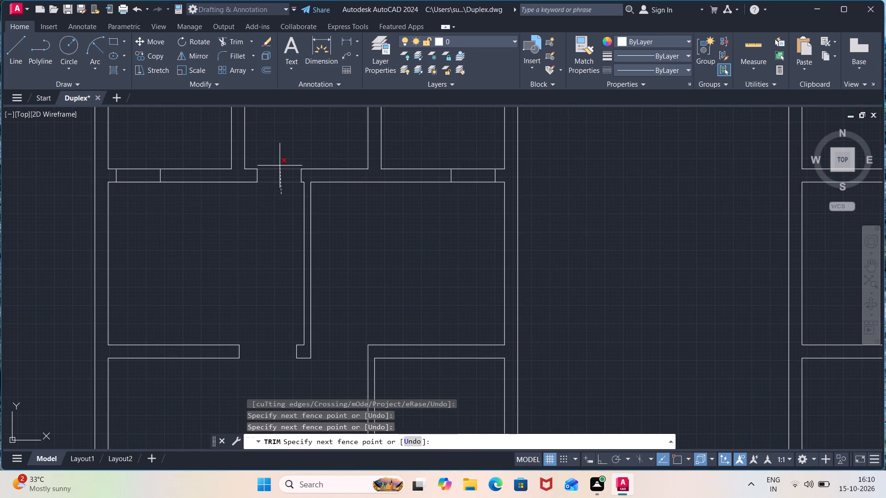
pyautogui.click(280, 166)
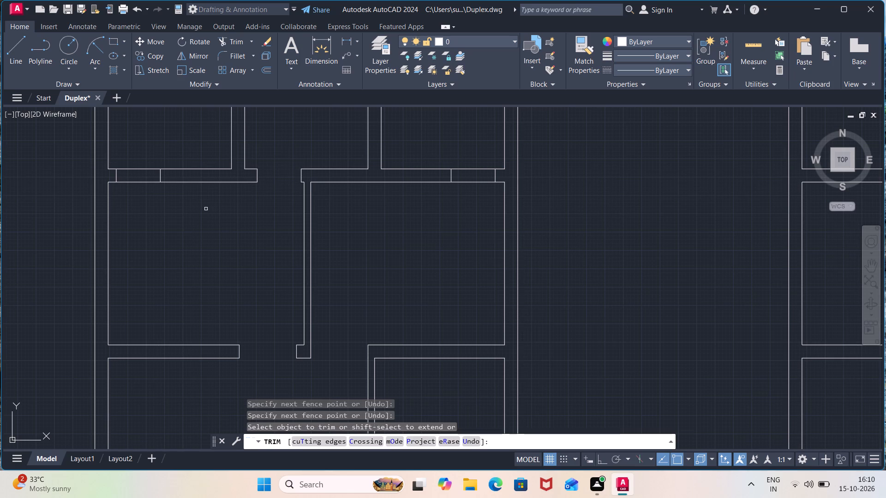
pyautogui.click(150, 189)
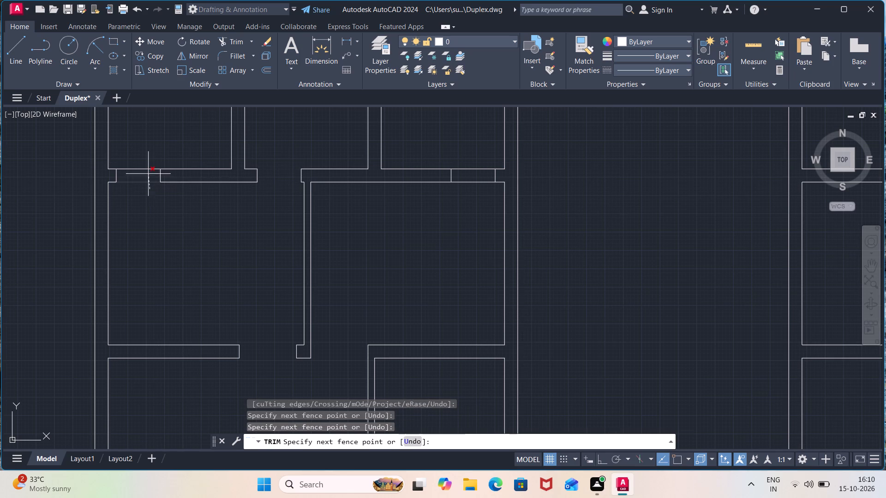
pyautogui.click(148, 159)
pyautogui.scroll(-1, 152, 201)
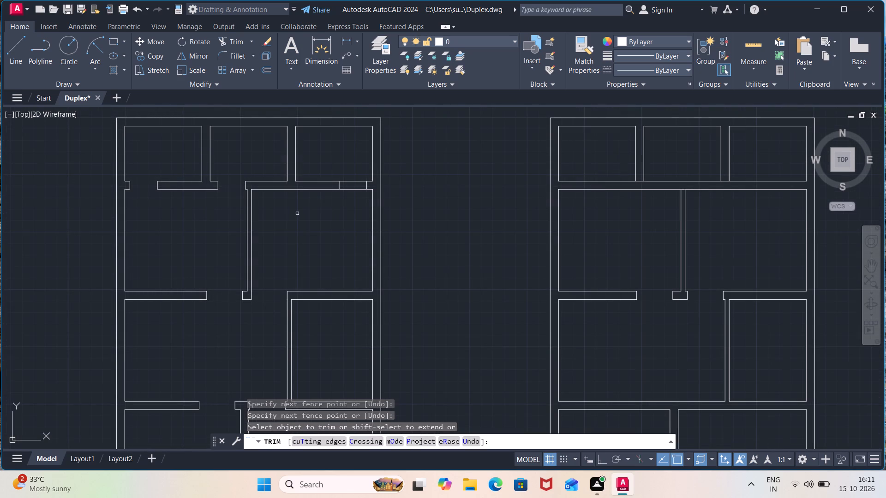
pyautogui.click(357, 197)
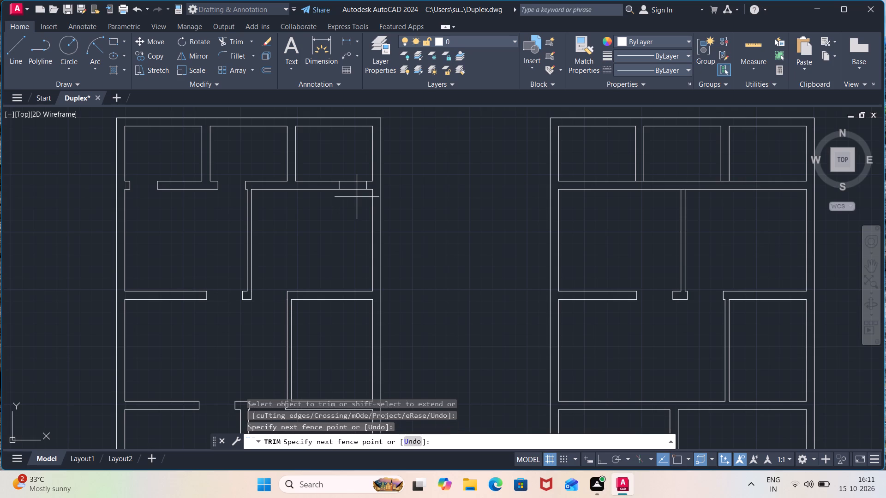
pyautogui.click(356, 171)
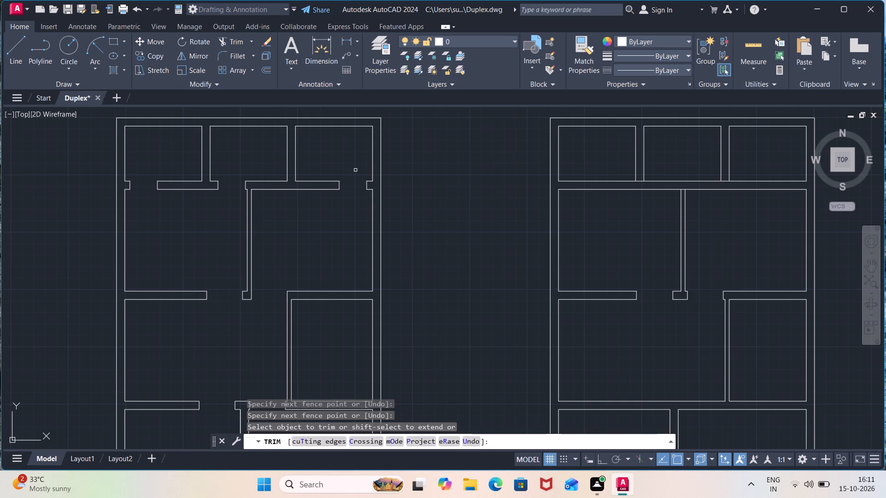
pyautogui.scroll(-1, 355, 170)
pyautogui.moveTo(355, 170); pyautogui.dragTo(367, 179, button='middle')
pyautogui.scroll(1, 364, 176)
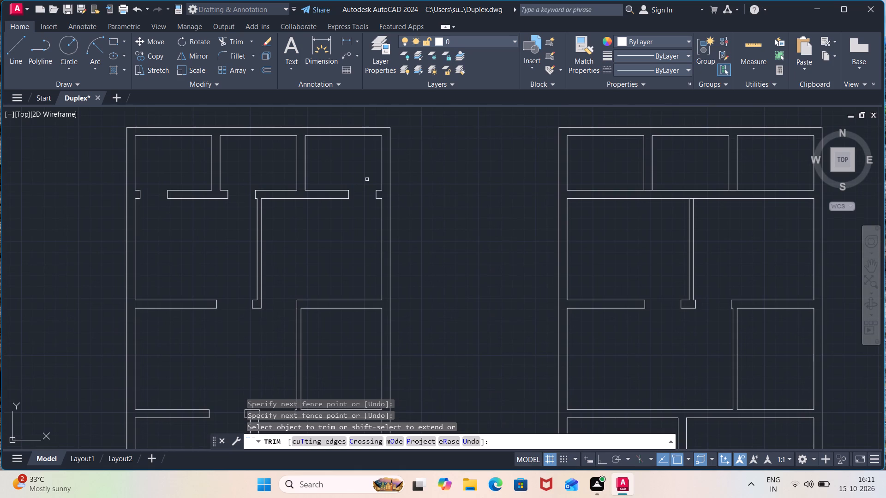
pyautogui.press('Escape')
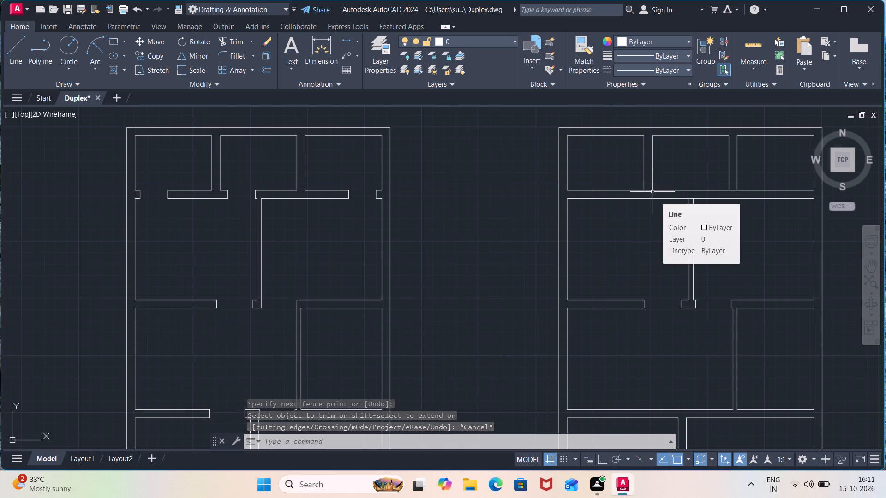
# In the right-hand plan, trim the wall lines across the lower ends of both top-row partitions and the upper end of the second-row partition.
pyautogui.write('tr')
pyautogui.press('Return')
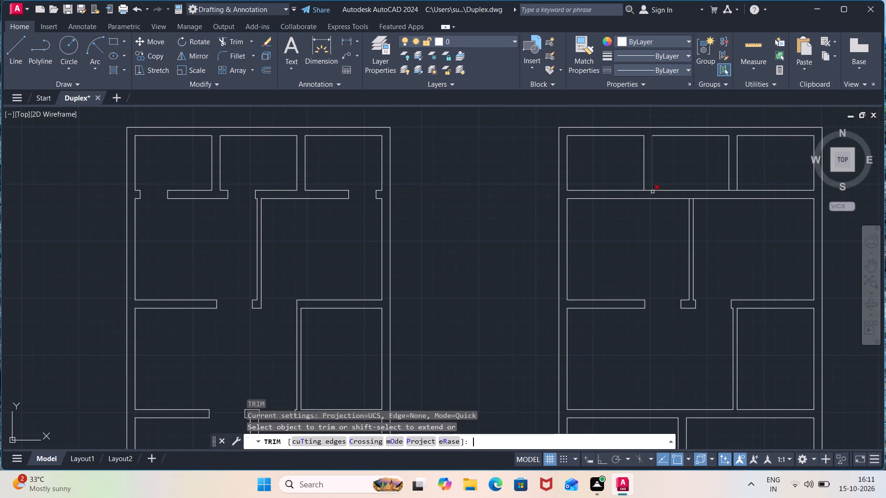
pyautogui.click(650, 191)
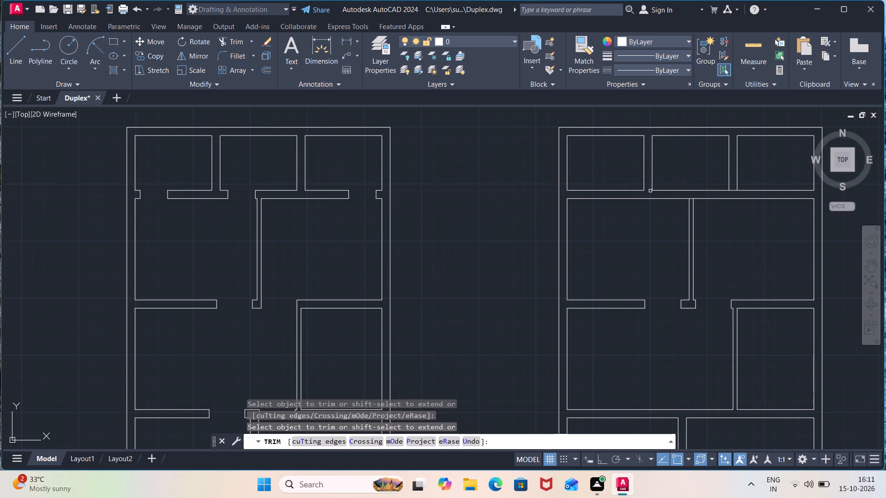
pyautogui.click(735, 189)
pyautogui.scroll(1, 688, 202)
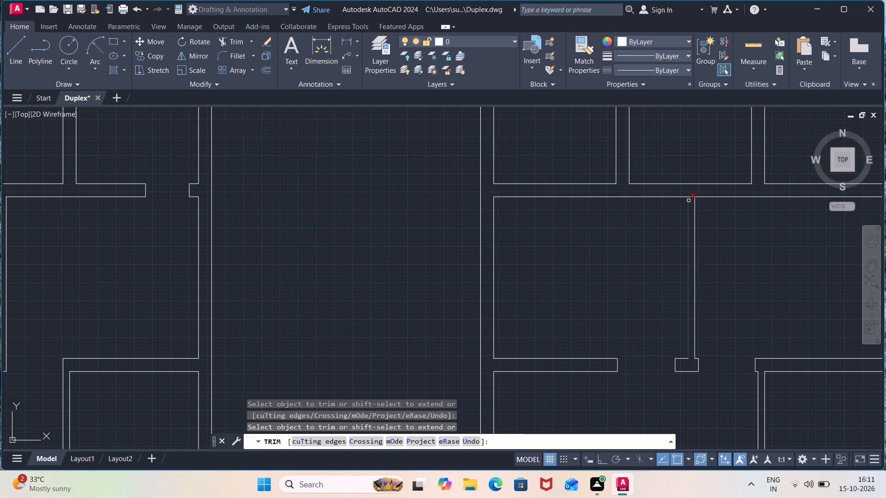
pyautogui.click(693, 196)
pyautogui.press('Escape')
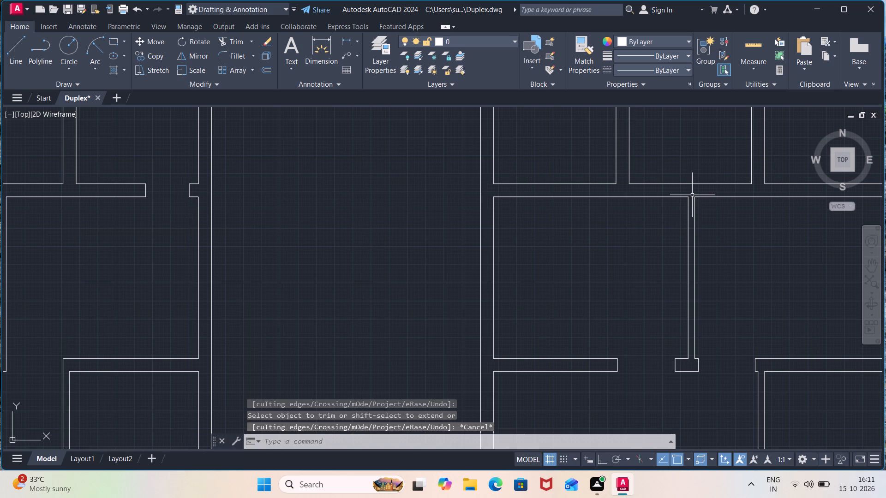
# Draw a jamb line across the wall below the right-hand plan's top-row left room, near the left outer wall.
pyautogui.press('l')
pyautogui.press('Return')
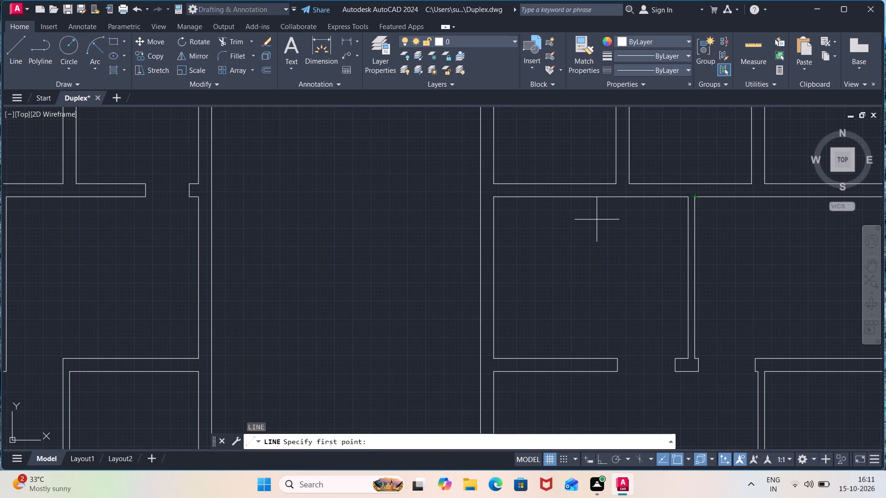
pyautogui.click(502, 184)
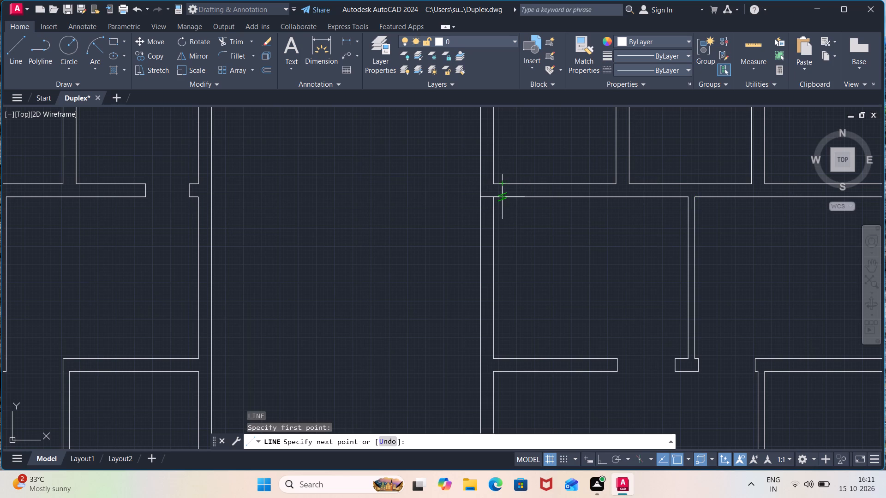
pyautogui.click(502, 196)
pyautogui.press('Escape')
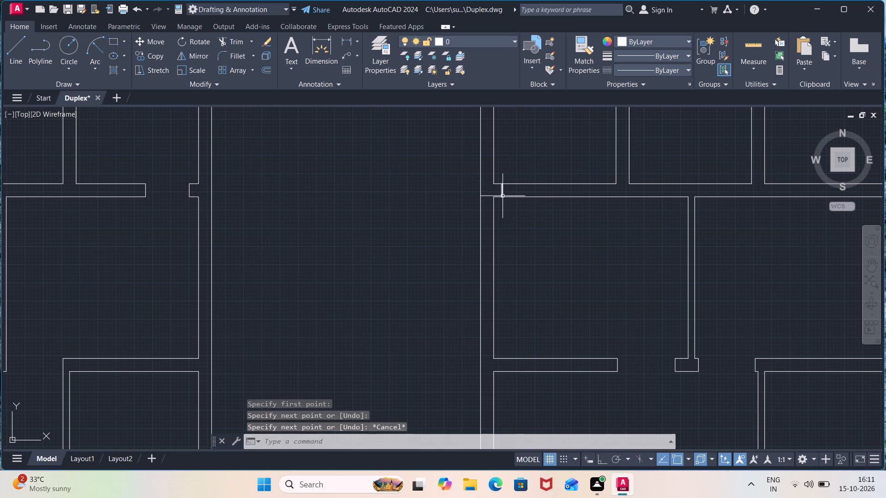
# Offset the right-hand plan's jamb line near the left outer wall by 2'6".
pyautogui.press('o')
pyautogui.press('Return')
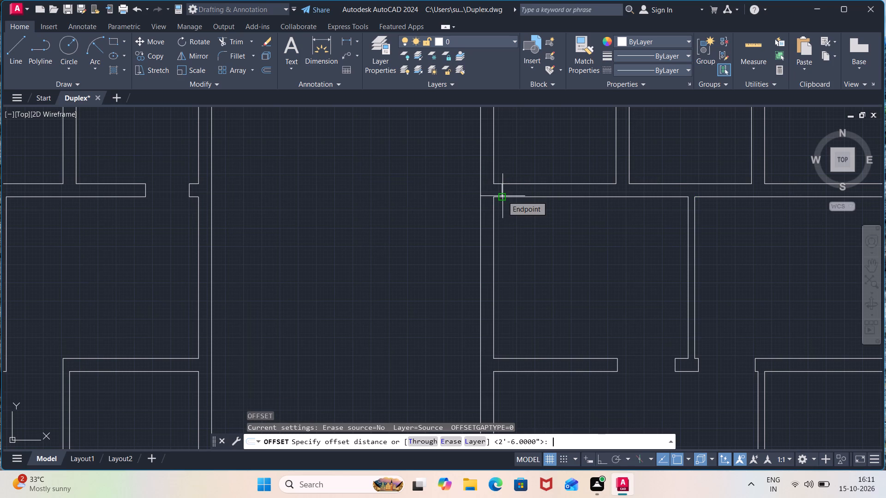
pyautogui.press('Return')
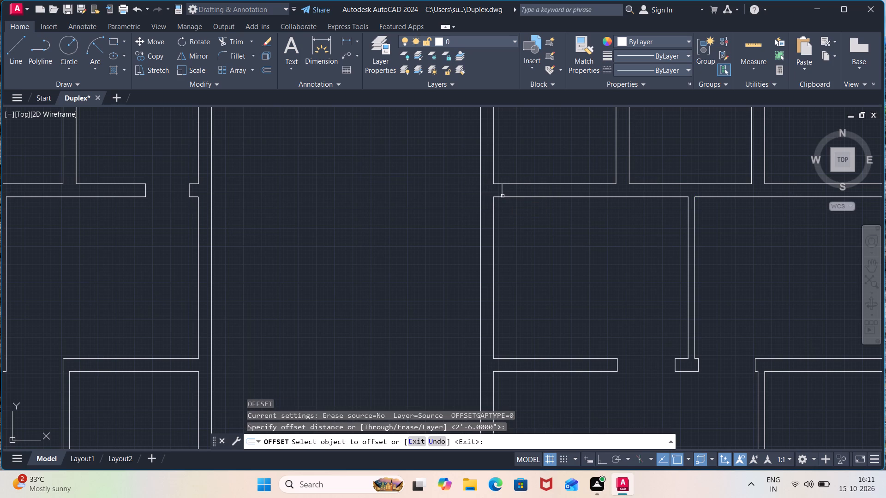
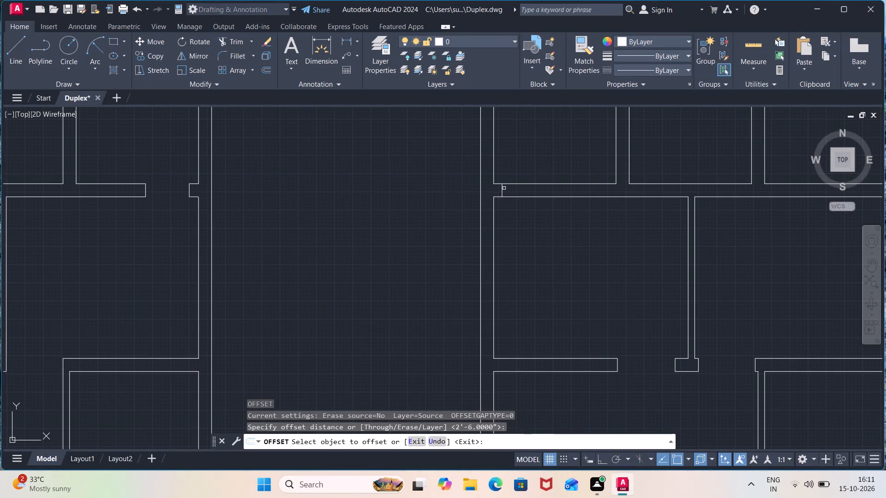
# Offset the short jamb line below the right-hand plan's top-left room 2'-6" to the right, inside the wall.
pyautogui.click(503, 191)
pyautogui.click(532, 190)
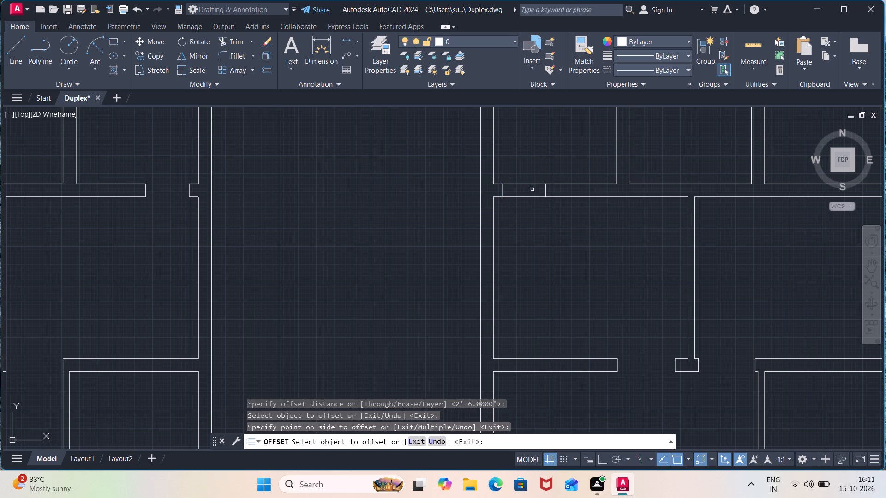
pyautogui.scroll(-1, 653, 196)
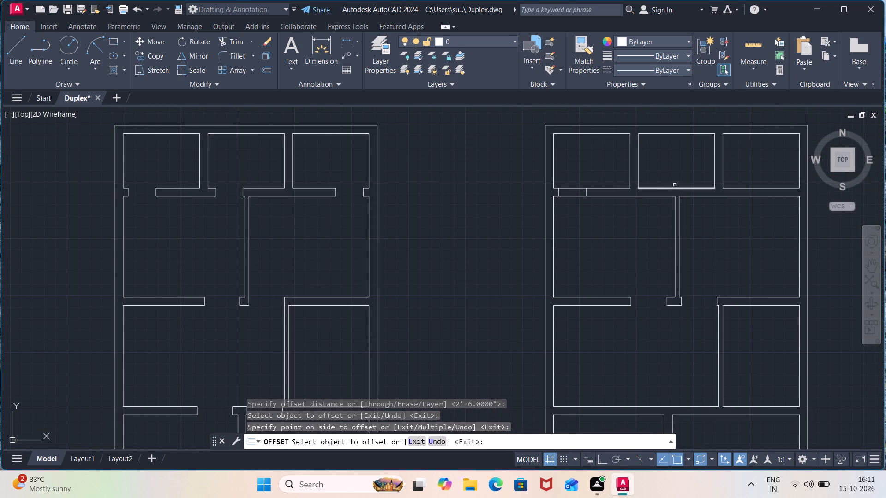
pyautogui.moveTo(678, 176); pyautogui.dragTo(341, 210, button='middle')
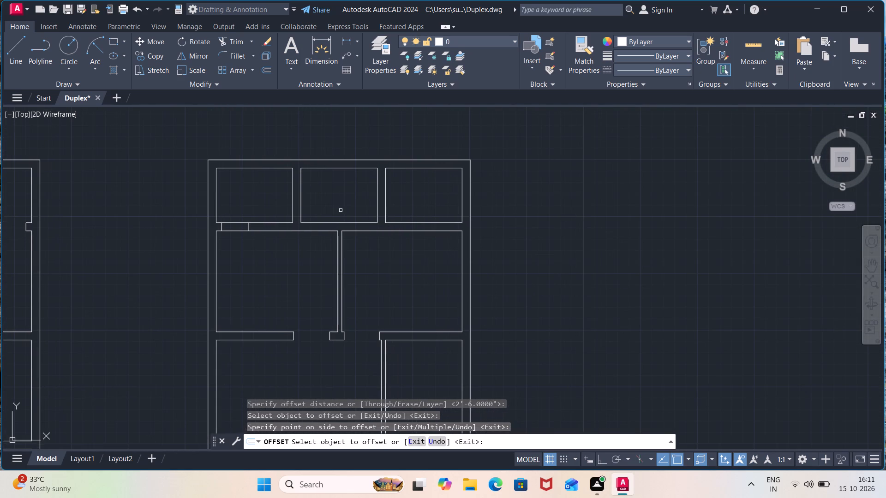
pyautogui.press('Escape')
# Draw a vertical jamb line across the wall below the top-right room, close to the room's right corner.
pyautogui.press('l')
pyautogui.press('Return')
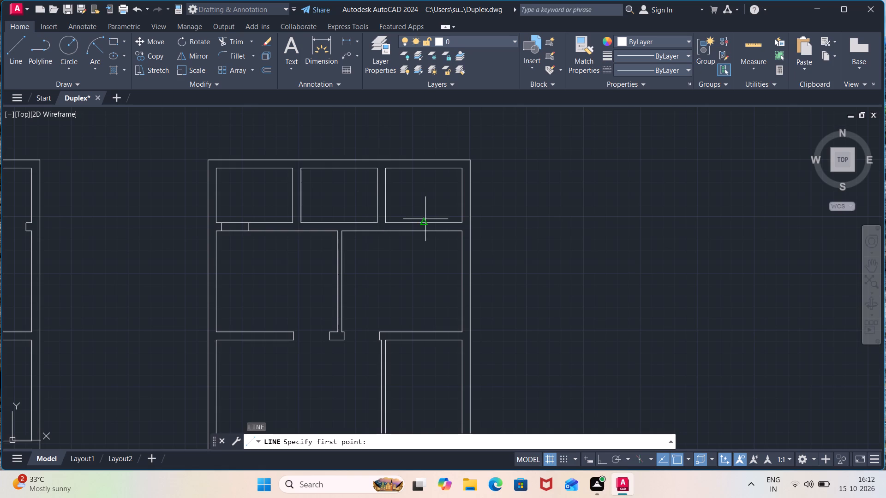
pyautogui.scroll(3, 451, 220)
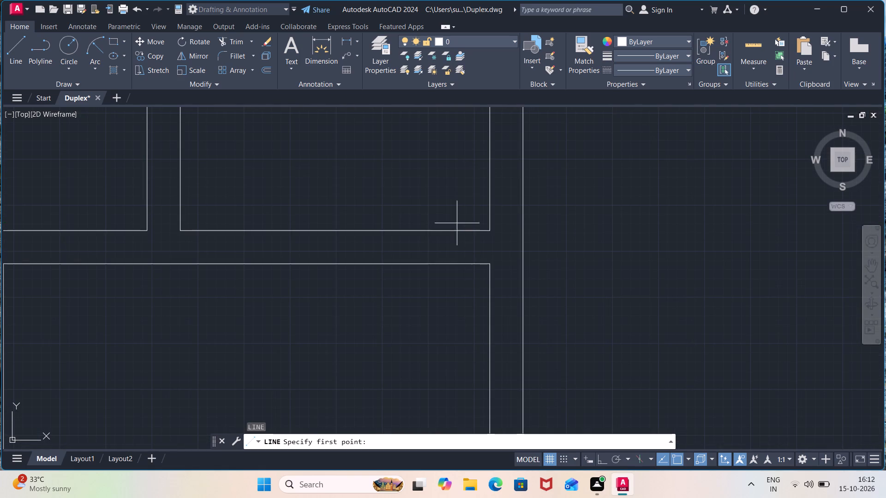
pyautogui.click(471, 233)
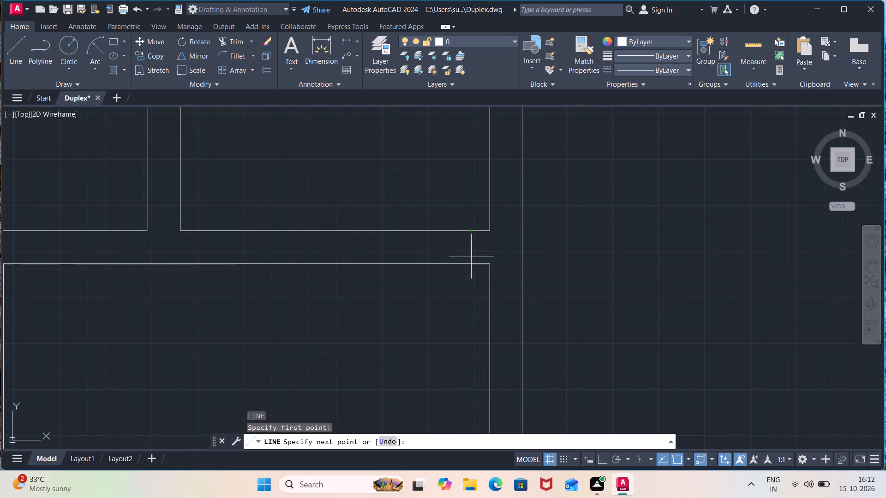
pyautogui.click(471, 263)
pyautogui.press('Escape')
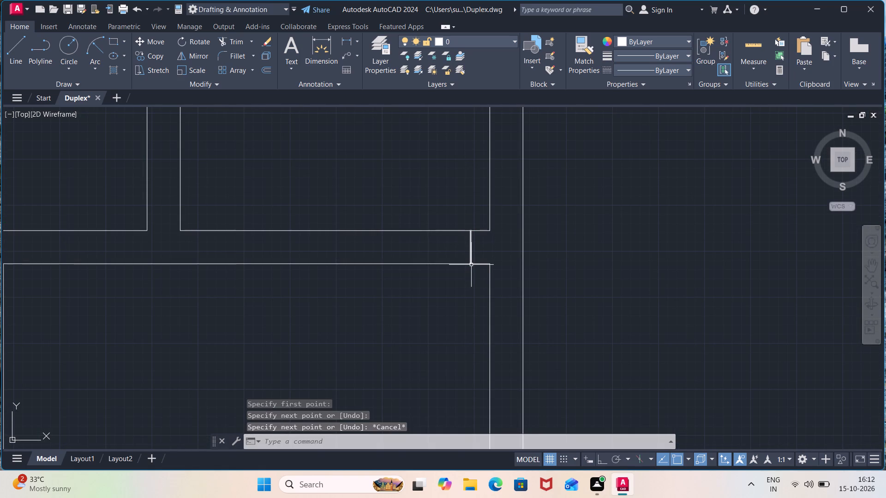
# Offset the jamb line below the top-right room 2'-6" to the left to mark the door opening.
pyautogui.press('o')
pyautogui.press('Return')
pyautogui.press('Return')
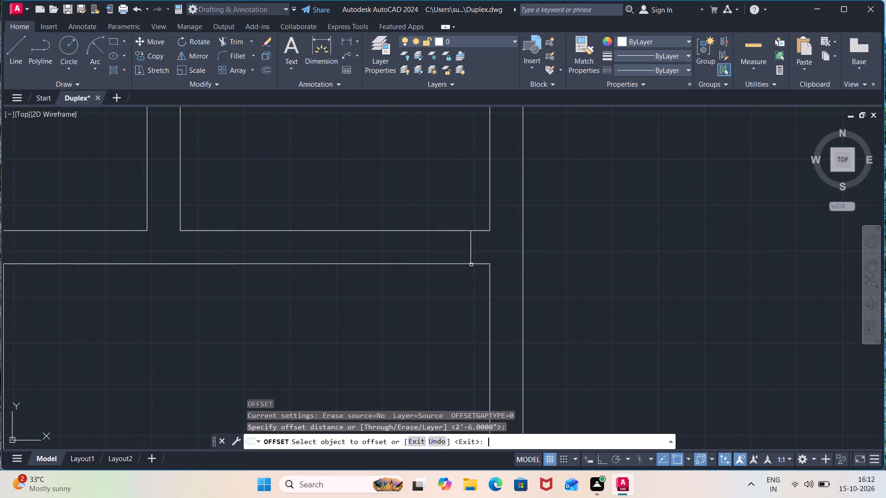
pyautogui.click(470, 248)
pyautogui.click(417, 248)
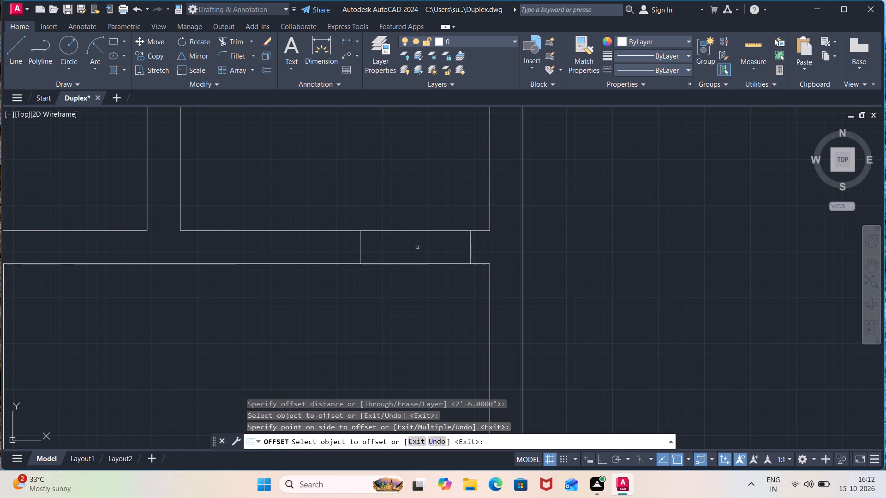
pyautogui.scroll(-2, 380, 257)
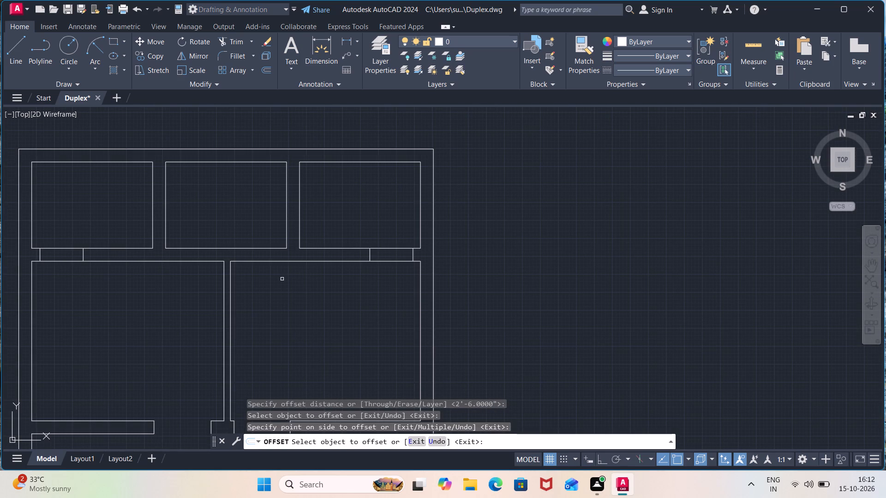
pyautogui.scroll(2, 202, 282)
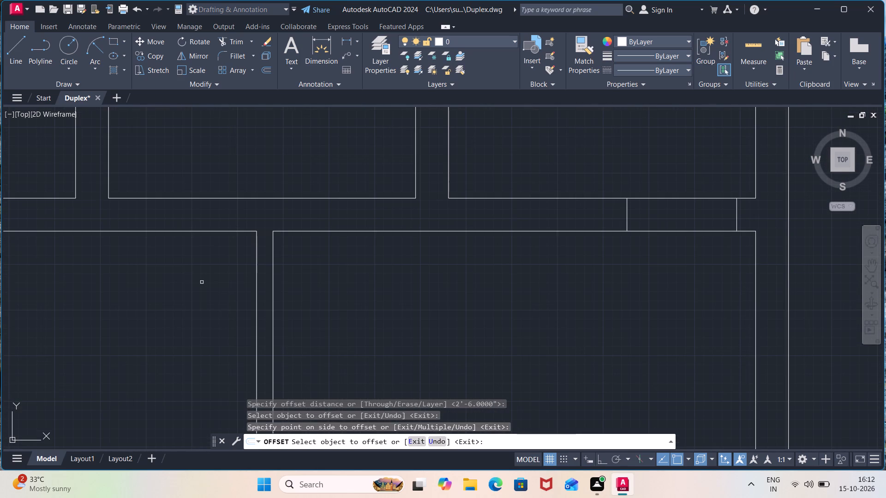
pyautogui.press('Escape')
# Draw a vertical jamb line across the wall below the top-middle room, just left of the central partition.
pyautogui.press('l')
pyautogui.press('Return')
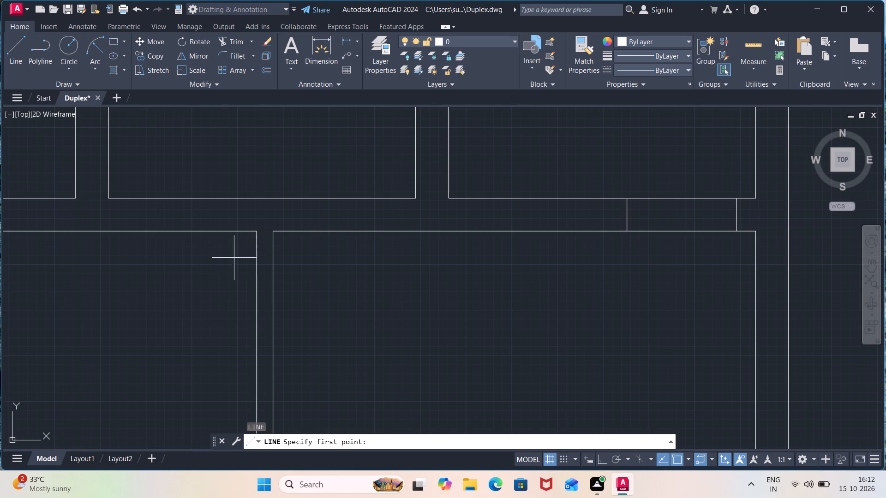
pyautogui.click(248, 232)
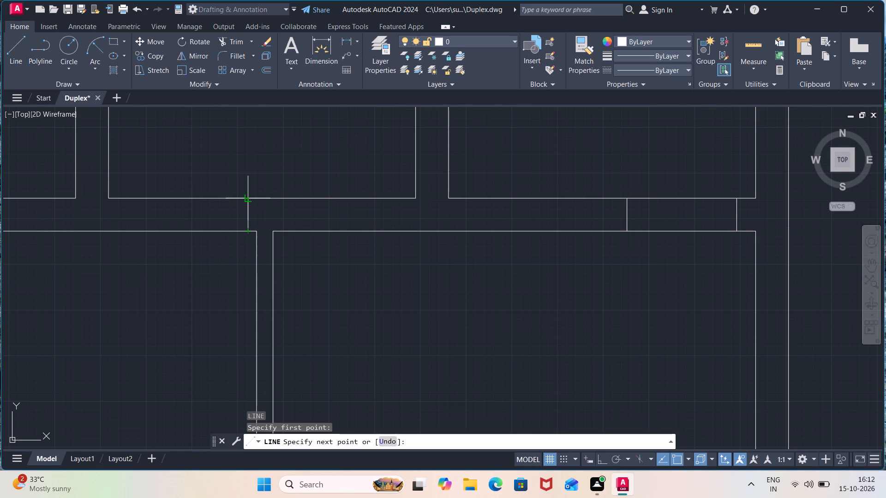
pyautogui.click(250, 200)
pyautogui.press('Escape')
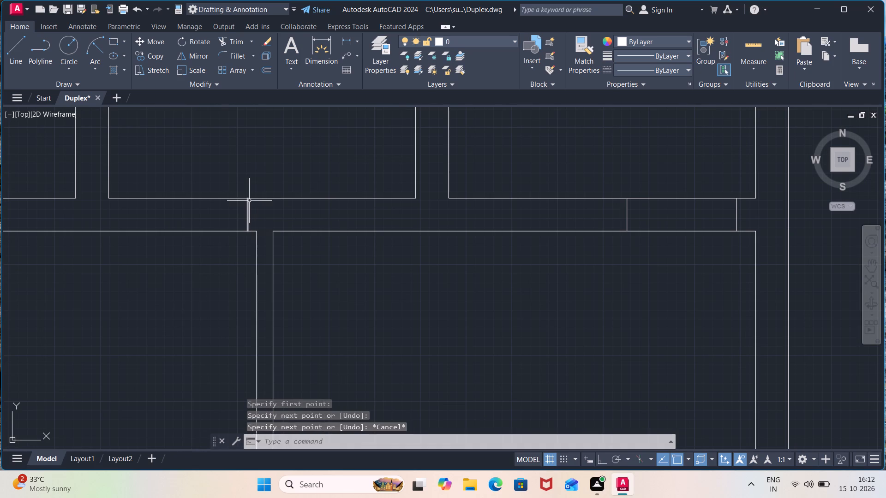
# Offset the jamb line below the top-middle room 2'-6" to the left to mark the door opening.
pyautogui.press('o')
pyautogui.press('Return')
pyautogui.press('Return')
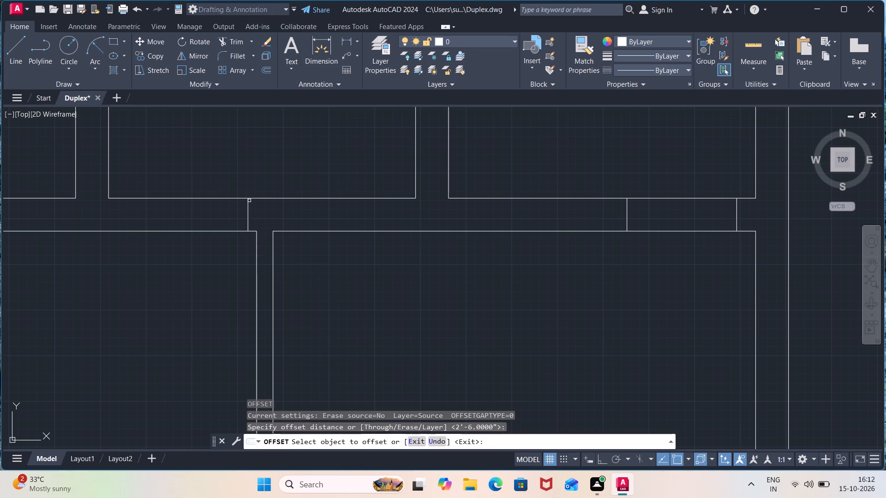
pyautogui.click(247, 207)
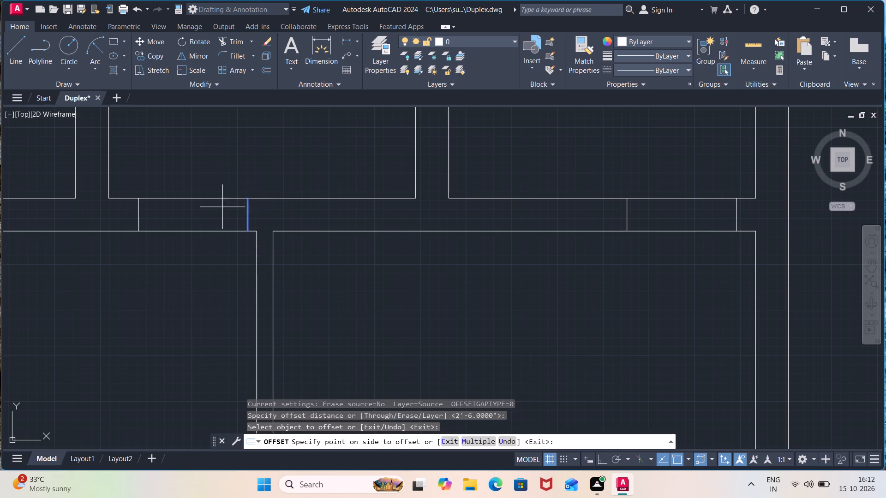
pyautogui.click(206, 207)
pyautogui.scroll(-3, 186, 235)
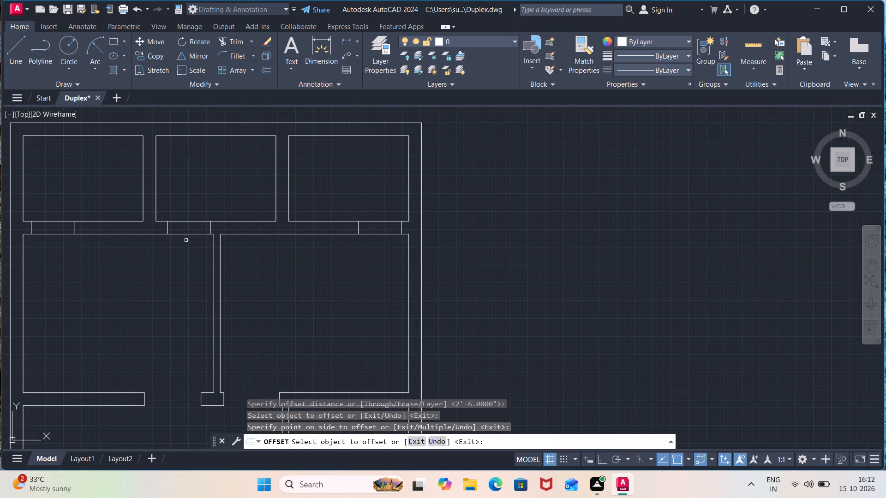
pyautogui.moveTo(186, 243); pyautogui.dragTo(250, 203, button='middle')
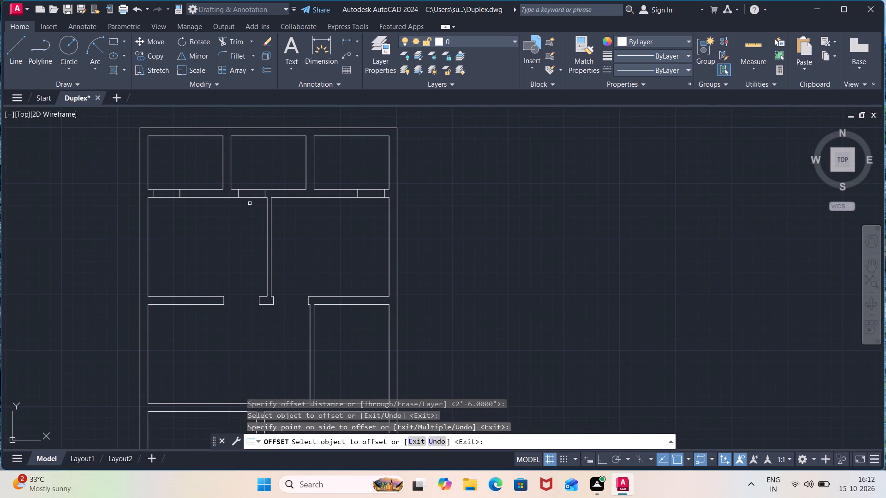
pyautogui.press('Escape')
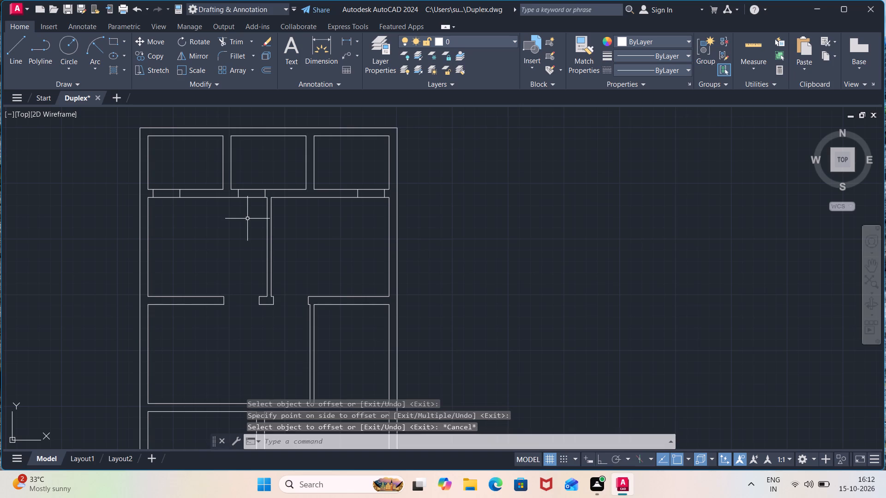
# Trim the wall lines between the jamb pairs below the three top rooms to open the doorways.
pyautogui.write('tr')
pyautogui.press('Return')
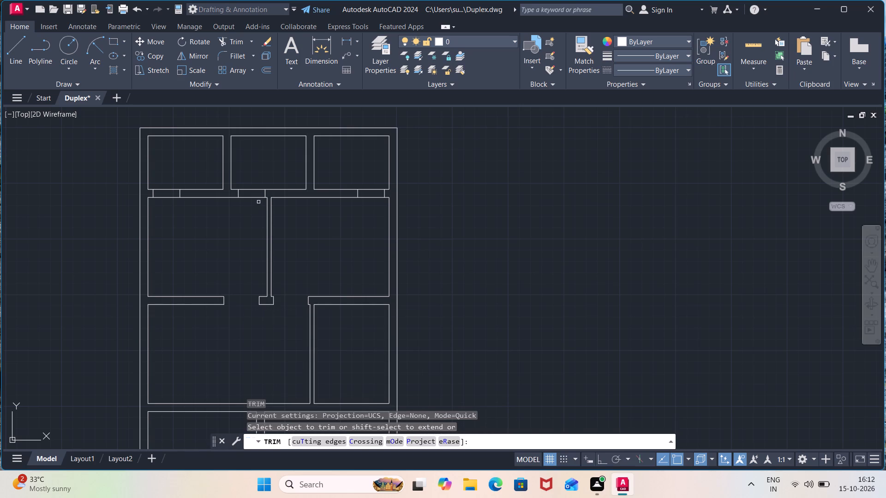
pyautogui.moveTo(257, 201); pyautogui.dragTo(257, 196)
pyautogui.click(256, 181)
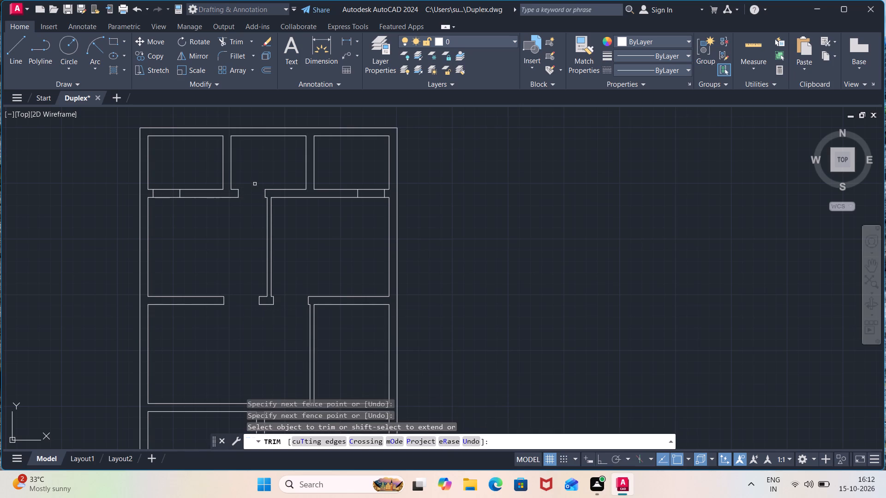
pyautogui.click(176, 204)
pyautogui.click(170, 184)
pyautogui.click(371, 202)
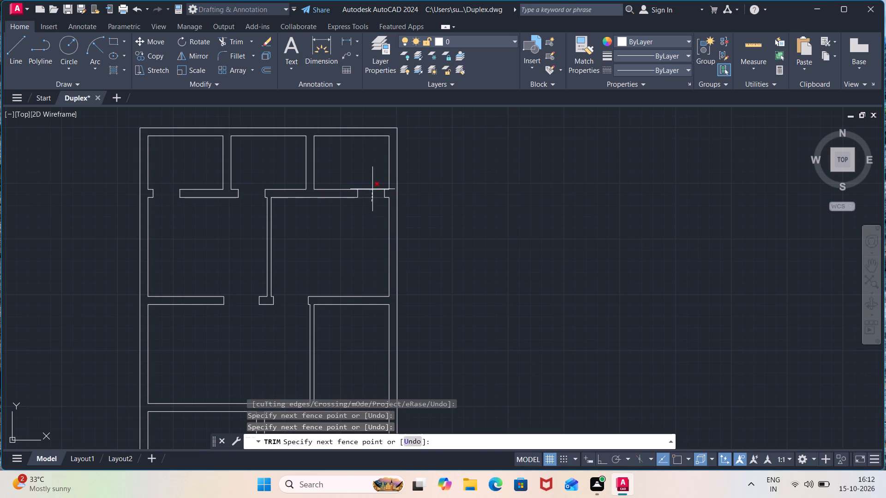
pyautogui.click(374, 179)
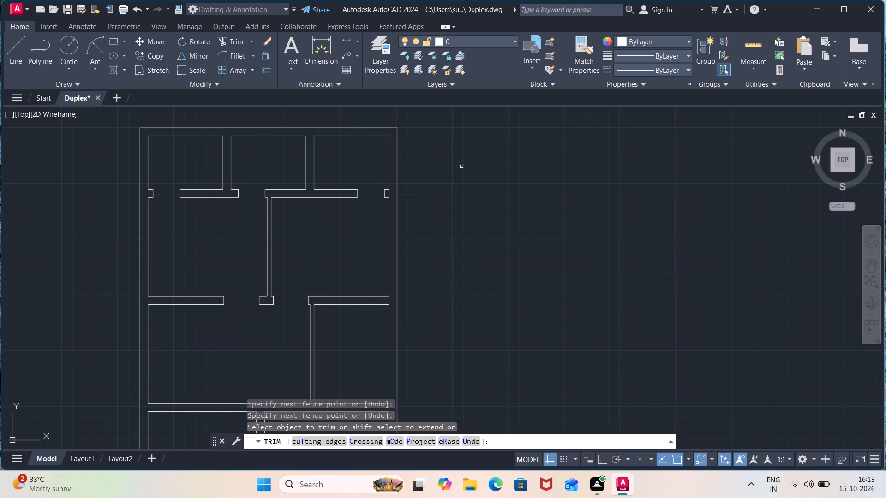
pyautogui.press('Escape')
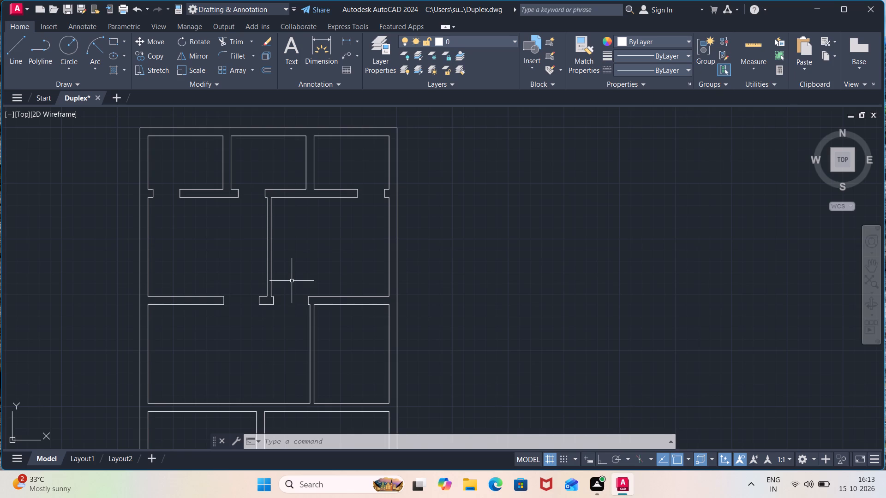
# Draw a vertical jamb line across the horizontal wall above the lower-right room, near that room's upper-left corner.
pyautogui.moveTo(291, 280); pyautogui.dragTo(282, 120, button='middle')
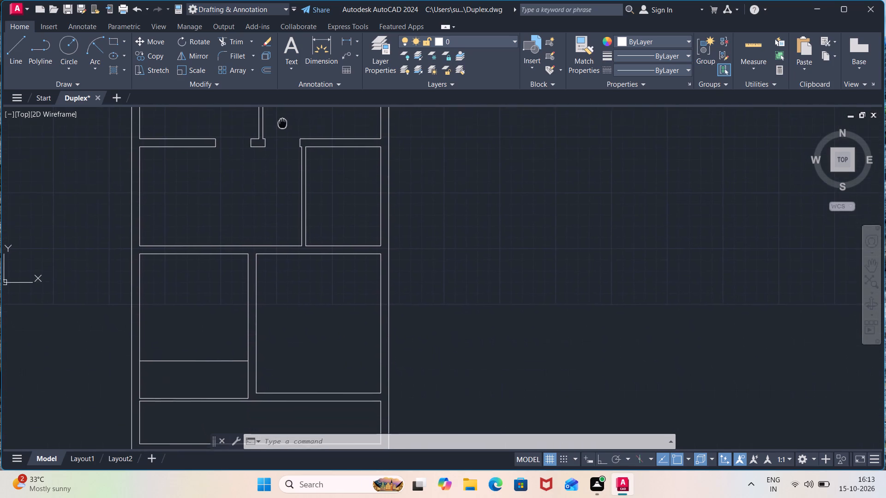
pyautogui.moveTo(282, 120); pyautogui.dragTo(282, 118, button='middle')
pyautogui.moveTo(281, 222); pyautogui.dragTo(278, 167, button='middle')
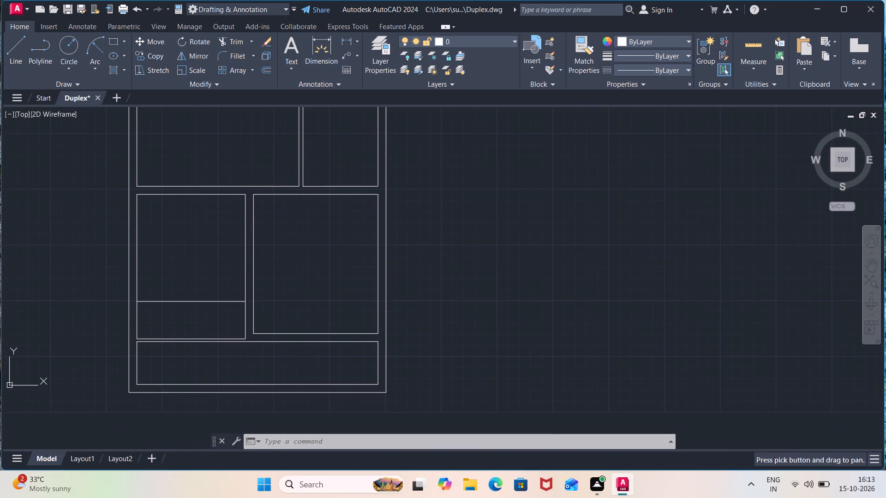
pyautogui.scroll(3, 286, 188)
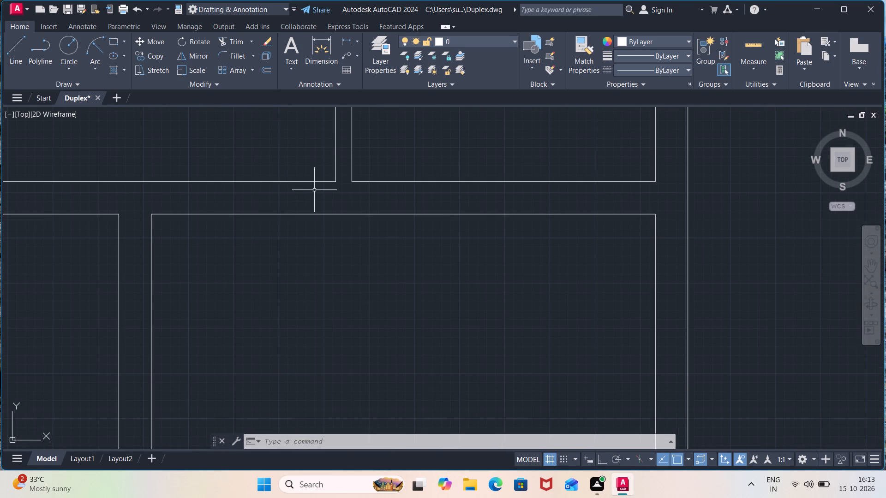
pyautogui.press('l')
pyautogui.press('Return')
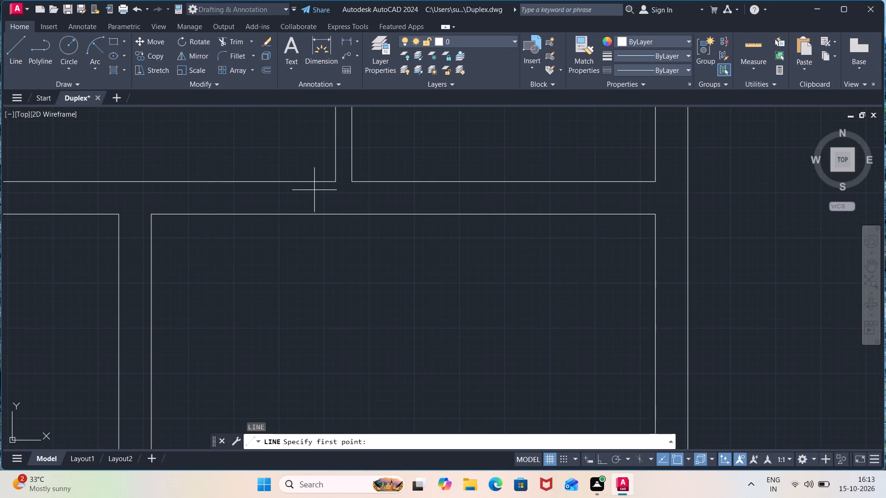
pyautogui.click(158, 213)
pyautogui.click(158, 181)
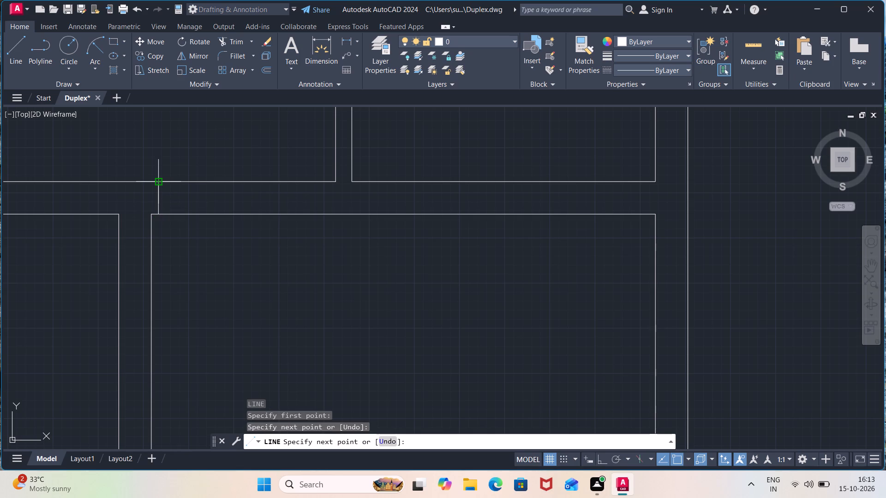
pyautogui.press('Escape')
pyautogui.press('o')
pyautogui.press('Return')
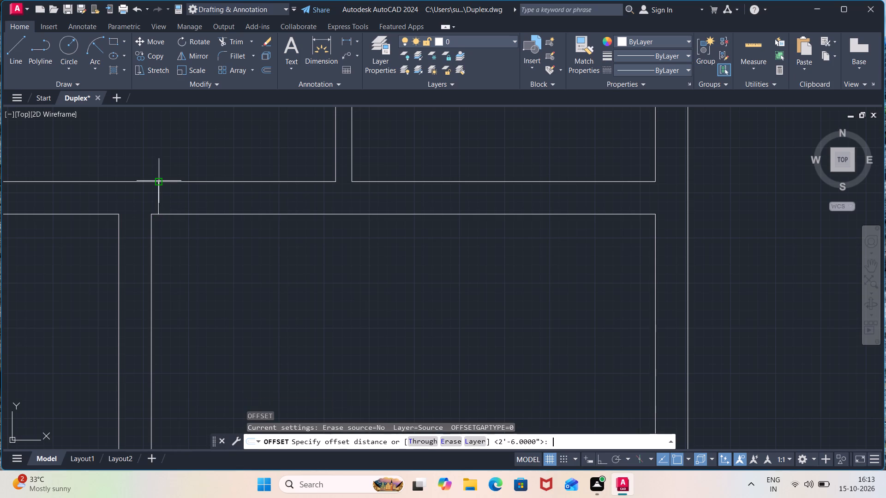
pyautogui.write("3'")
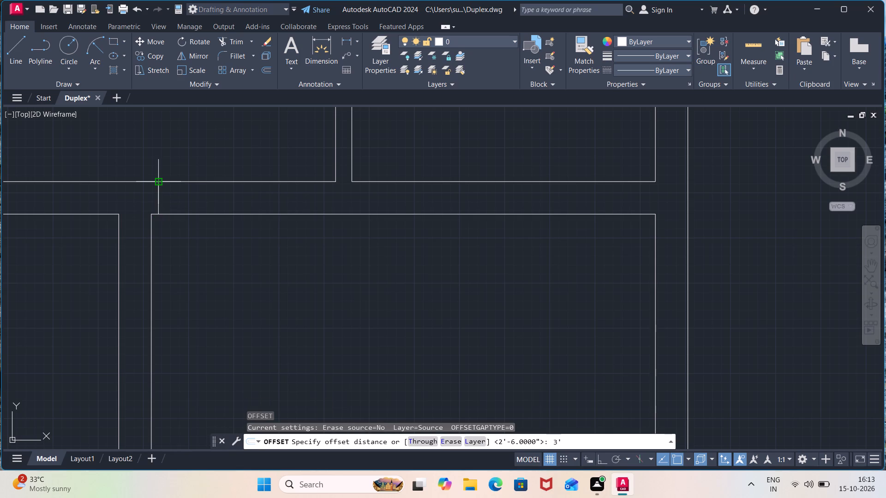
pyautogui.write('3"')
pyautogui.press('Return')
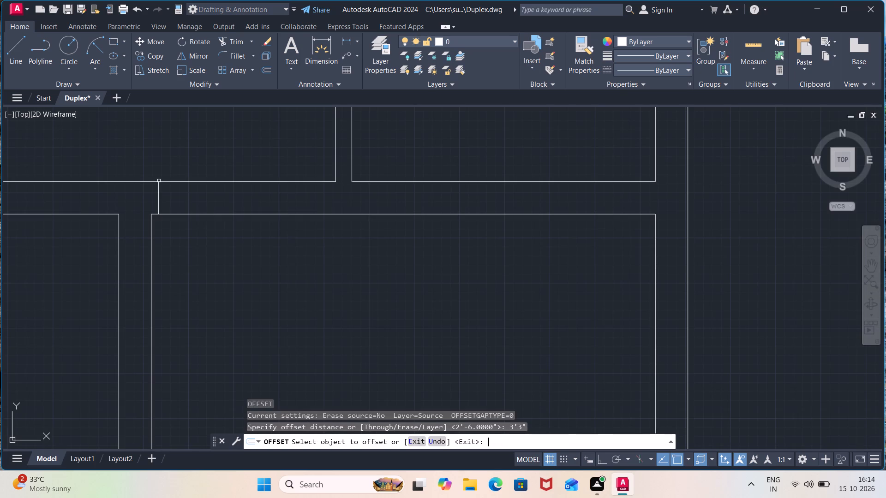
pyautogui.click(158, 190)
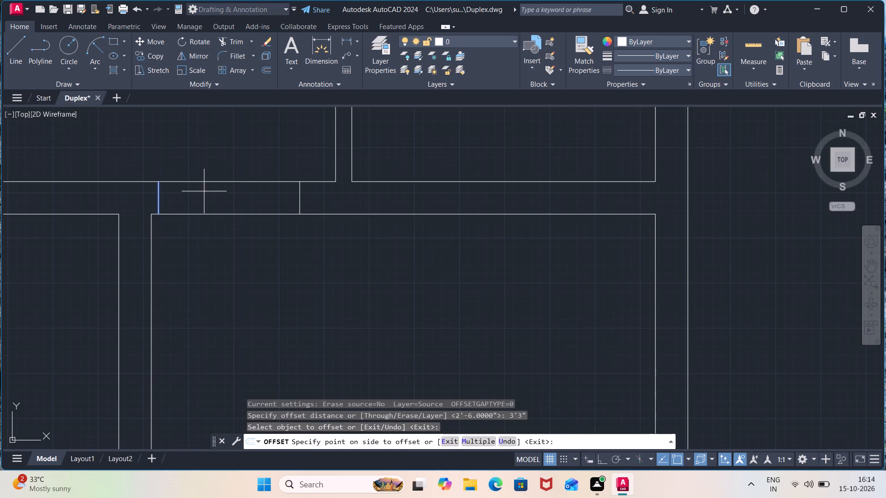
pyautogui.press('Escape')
# Erase the jamb line above the lower-right room and redraw it across the wall slightly farther from the room's upper-left corner.
pyautogui.press('Escape')
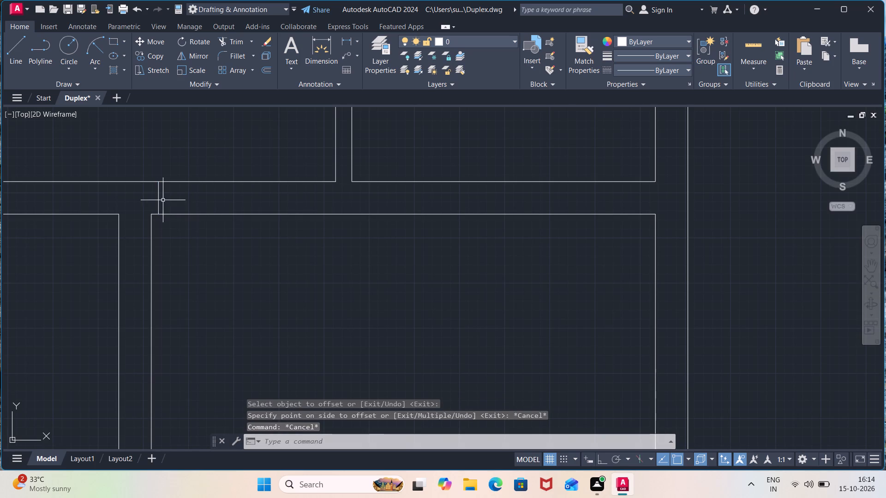
pyautogui.click(159, 197)
pyautogui.press('Delete')
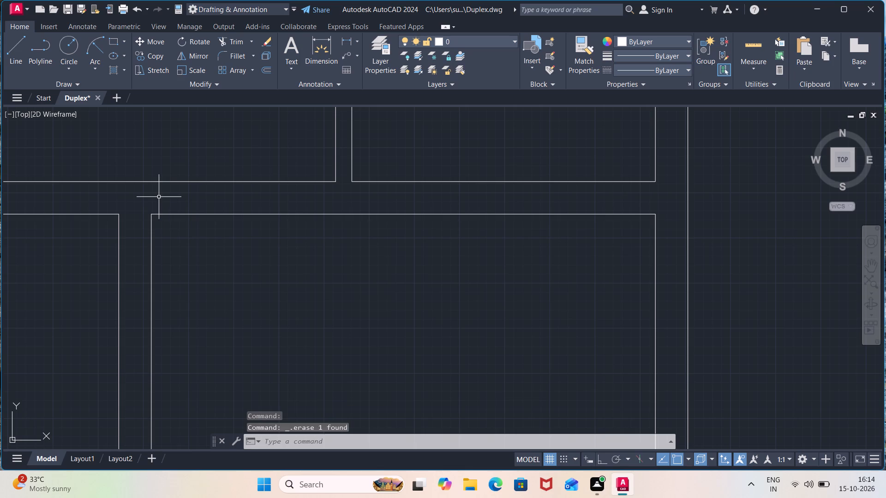
pyautogui.press('l')
pyautogui.press('Return')
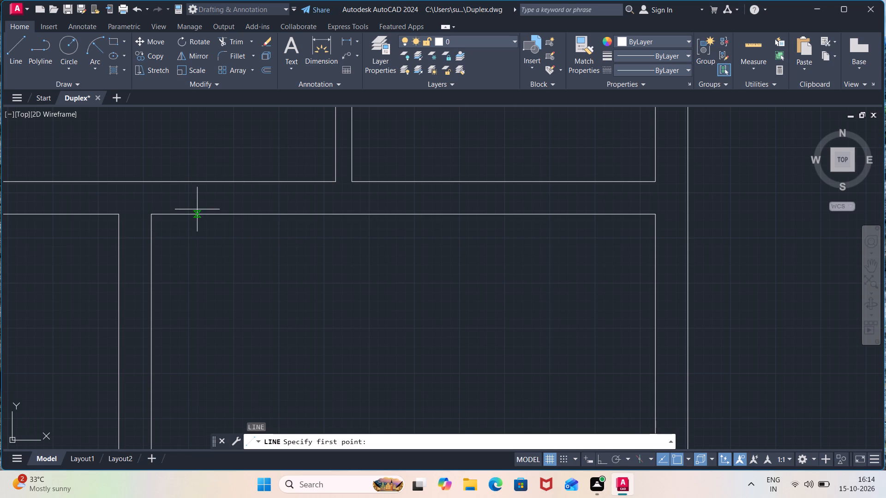
pyautogui.click(161, 213)
pyautogui.click(163, 182)
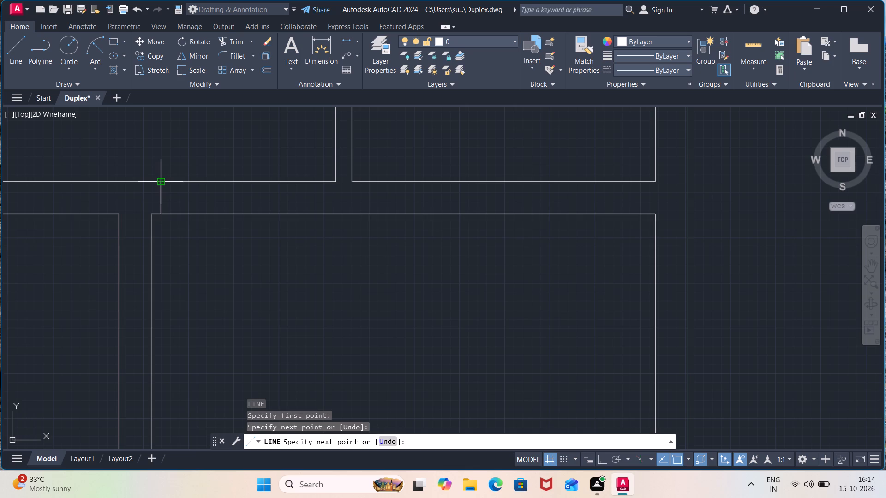
pyautogui.press('Escape')
# Offset the jamb line above the lower-right room 3'-3" to the right to mark the door opening.
pyautogui.press('o')
pyautogui.press('Return')
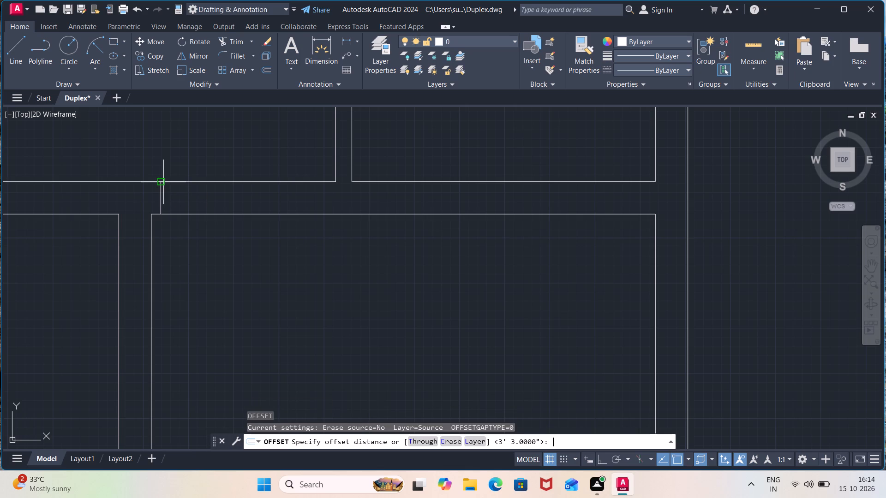
pyautogui.press('Return')
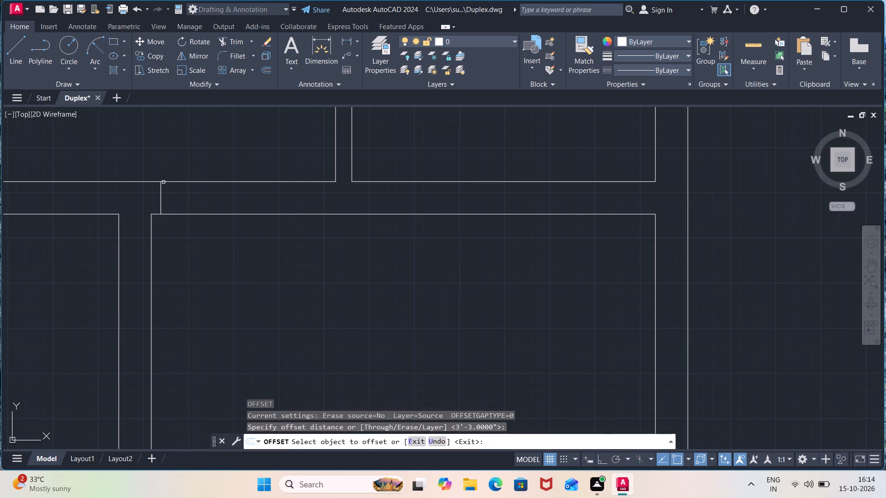
pyautogui.click(161, 193)
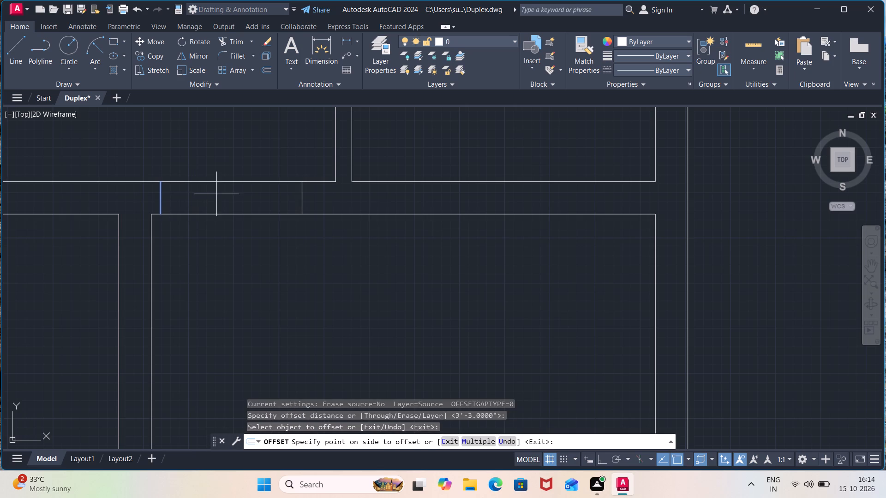
pyautogui.click(218, 194)
pyautogui.scroll(-2, 220, 200)
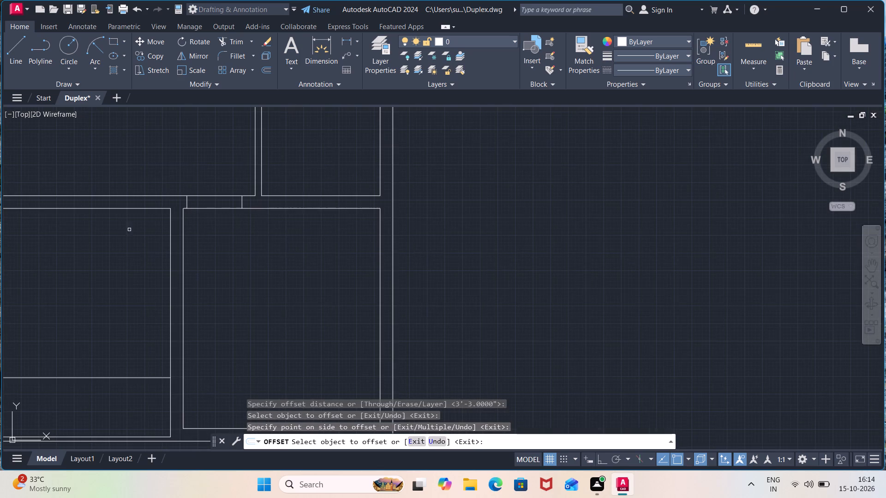
pyautogui.moveTo(116, 235); pyautogui.dragTo(174, 244, button='middle')
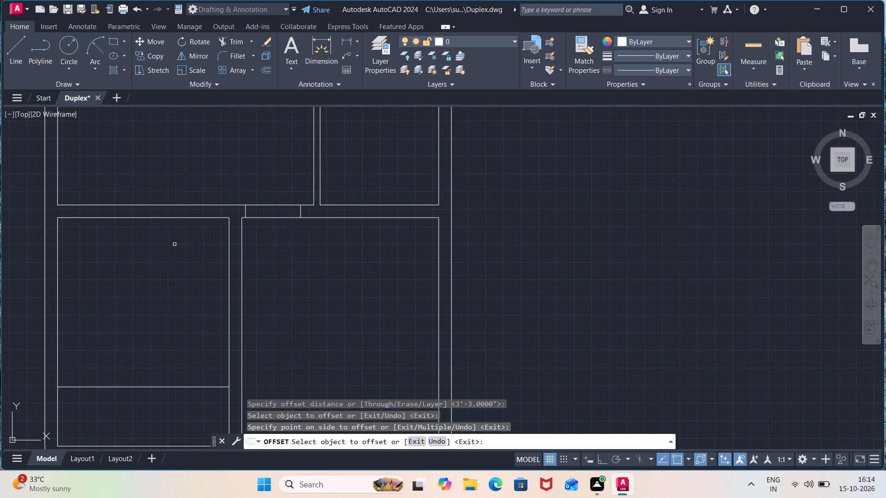
pyautogui.scroll(-3, 174, 244)
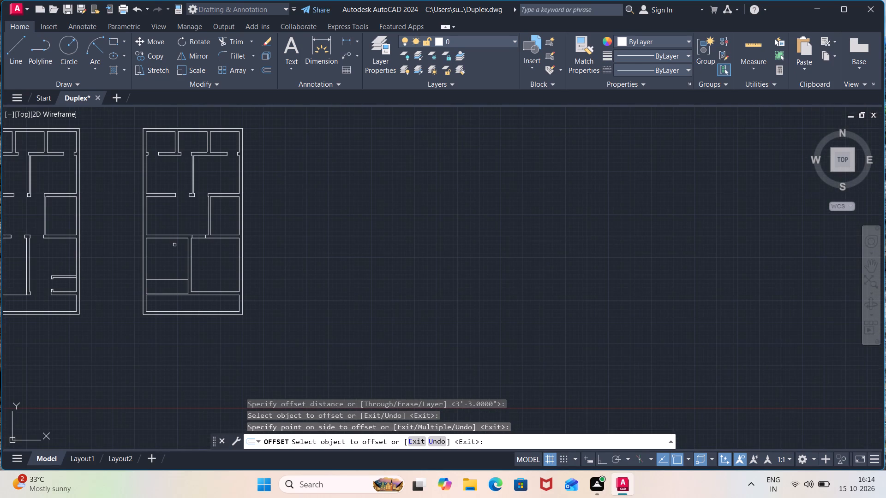
pyautogui.moveTo(173, 251); pyautogui.dragTo(258, 235, button='middle')
pyautogui.scroll(2, 258, 235)
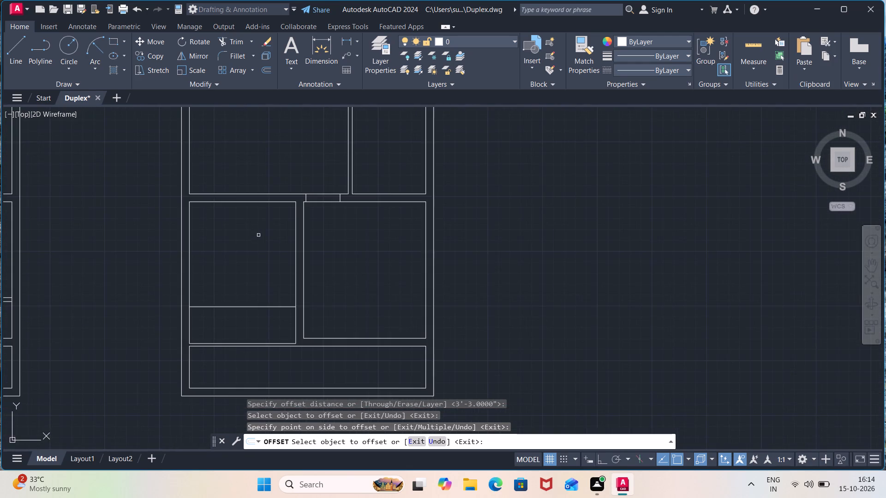
pyautogui.scroll(2, 258, 235)
pyautogui.press('Escape')
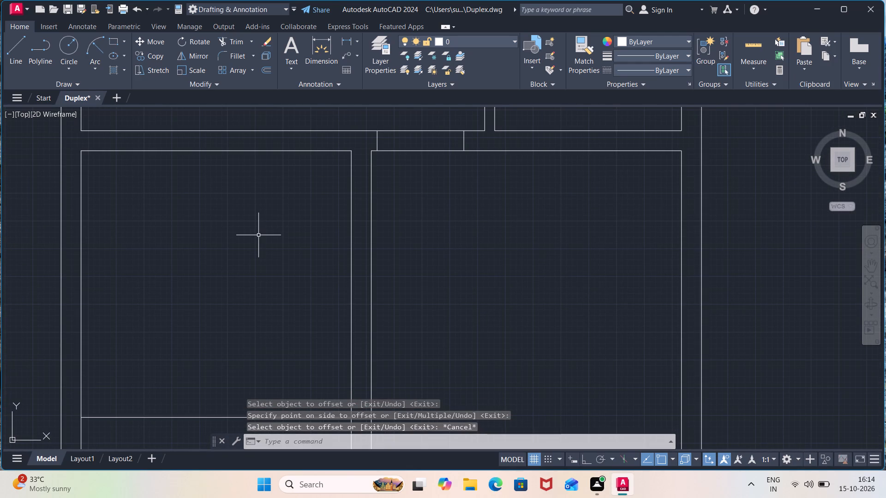
# Draw a vertical jamb line across the horizontal wall above the lower-left room, near that room's upper-right corner.
pyautogui.press('l')
pyautogui.press('Return')
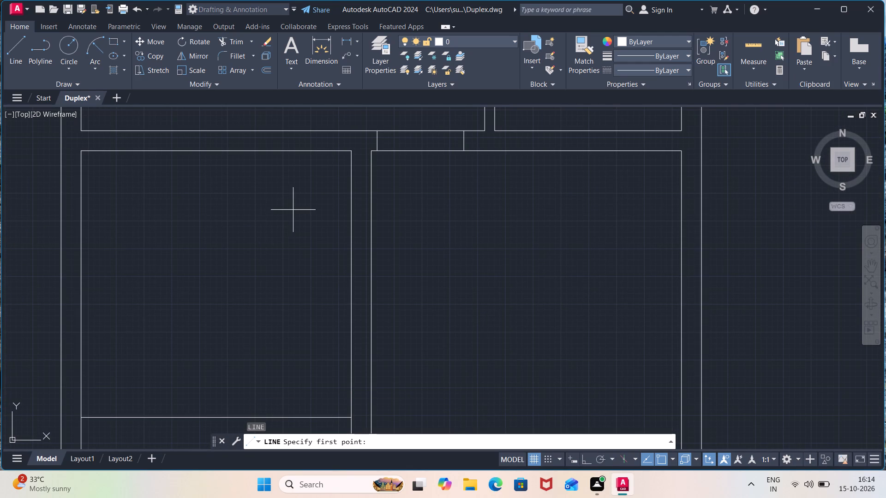
pyautogui.click(343, 150)
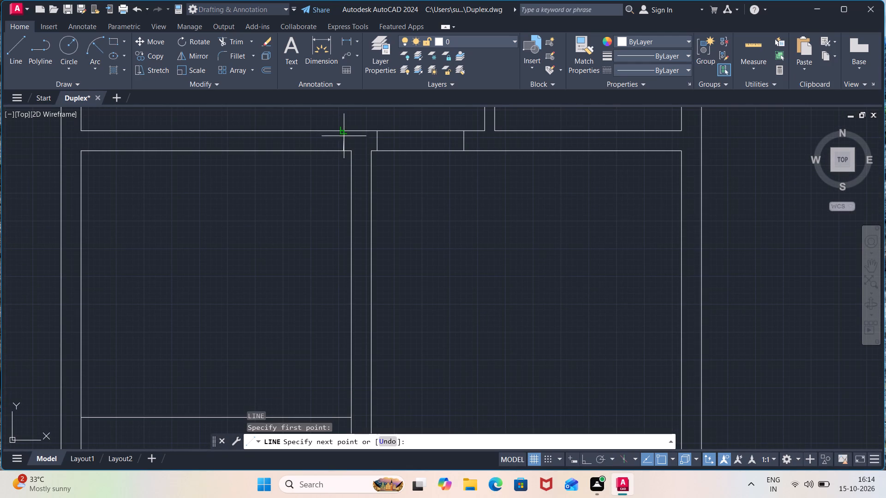
pyautogui.click(344, 133)
pyautogui.press('Escape')
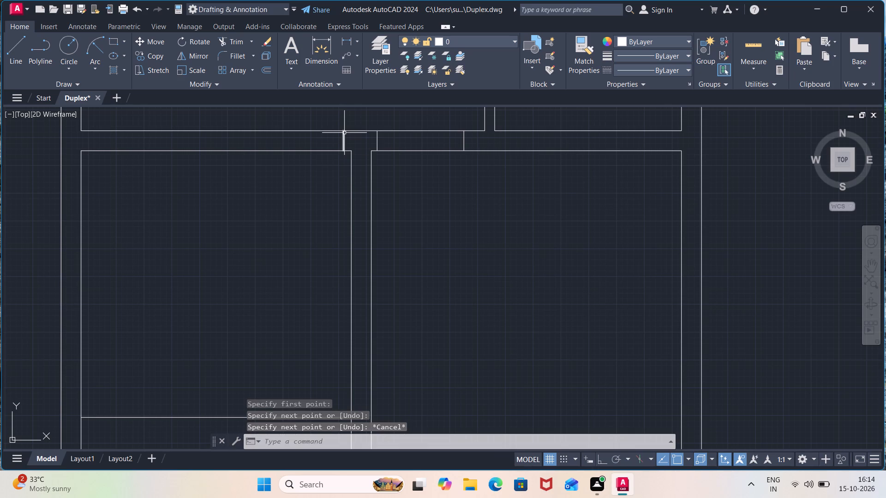
# Offset the jamb line above the lower-left room 3'-3" to the left to mark the door opening.
pyautogui.press('o')
pyautogui.press('Return')
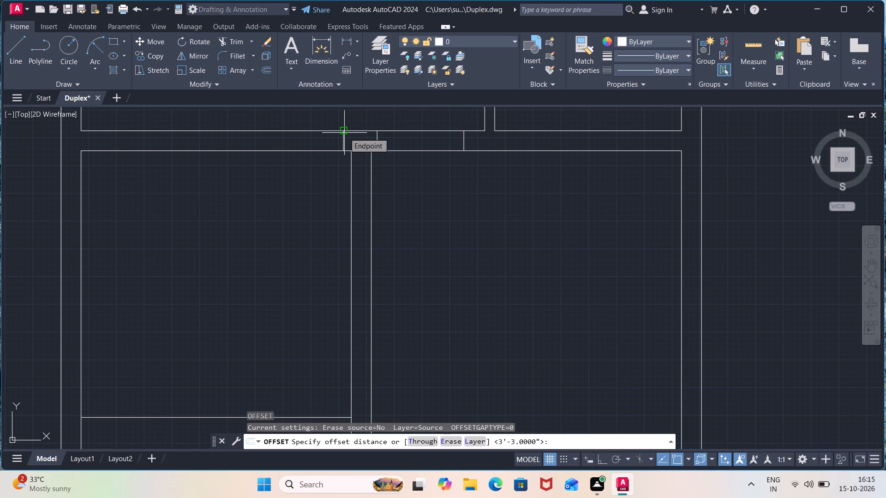
pyautogui.press('Return')
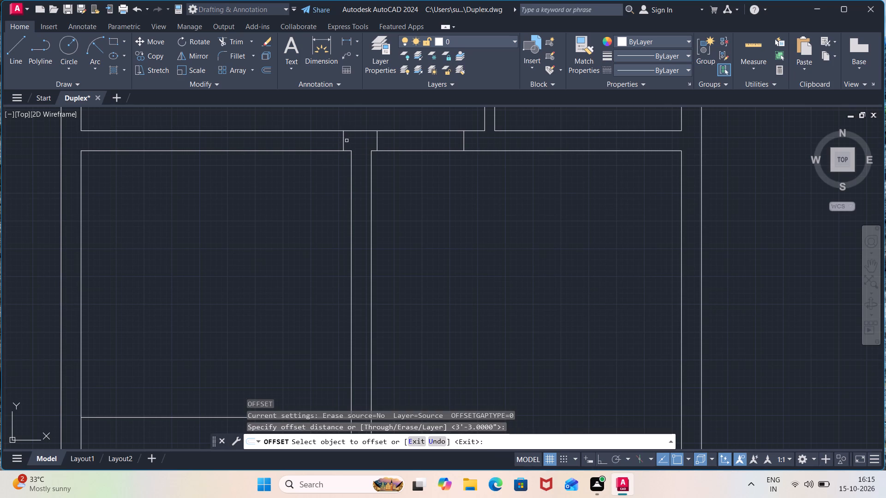
pyautogui.click(343, 142)
pyautogui.click(318, 144)
pyautogui.scroll(-2, 318, 144)
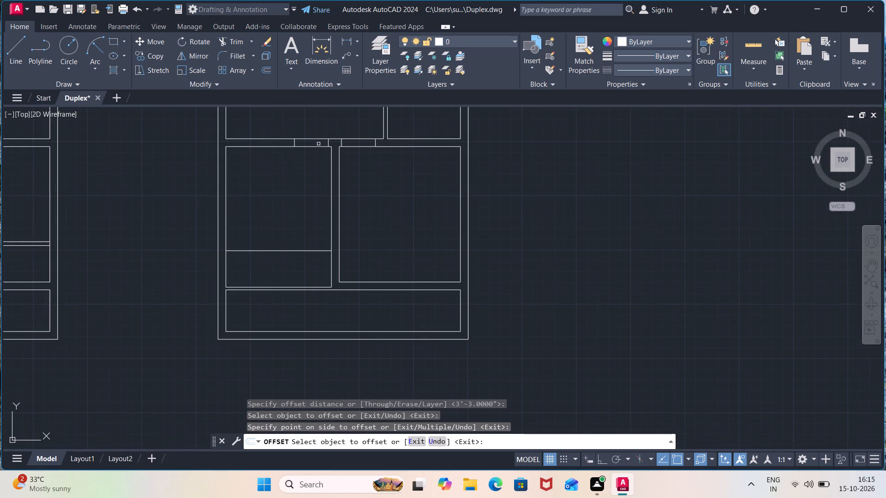
pyautogui.moveTo(318, 144); pyautogui.dragTo(538, 167, button='middle')
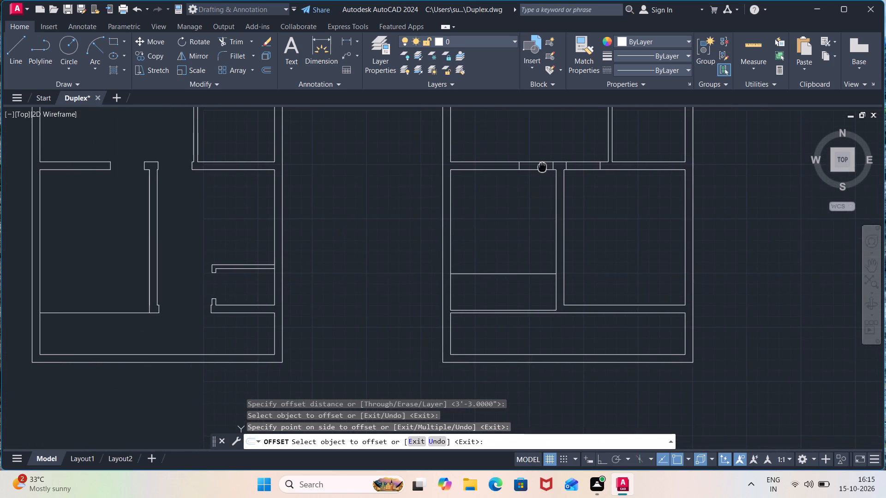
pyautogui.moveTo(538, 167); pyautogui.dragTo(352, 213, button='middle')
pyautogui.scroll(1, 332, 234)
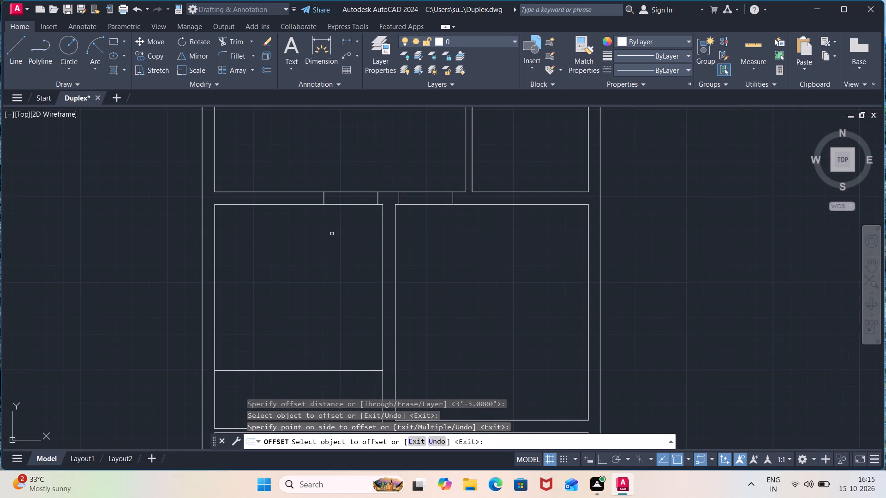
pyautogui.press('Escape')
# Trim the wall lines between the jamb pairs above the lower-left and lower-right rooms to open both doorways.
pyautogui.write('tr')
pyautogui.press('Return')
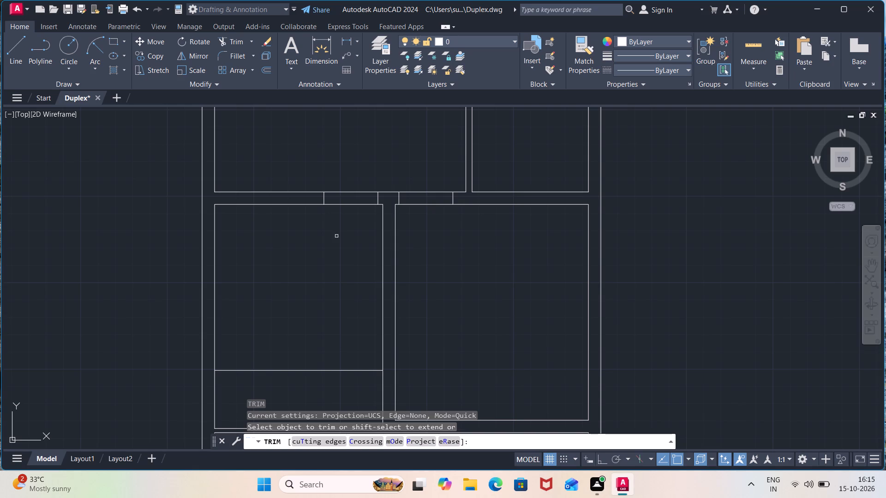
pyautogui.moveTo(354, 222); pyautogui.dragTo(354, 218)
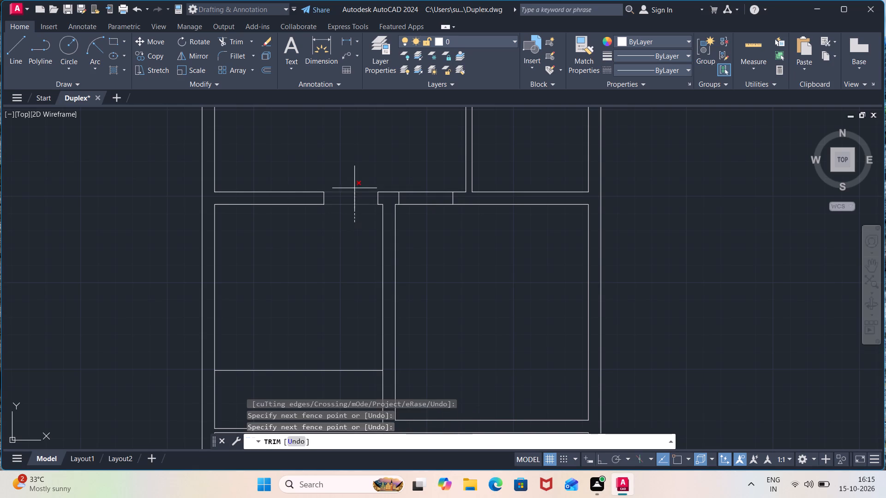
pyautogui.click(354, 184)
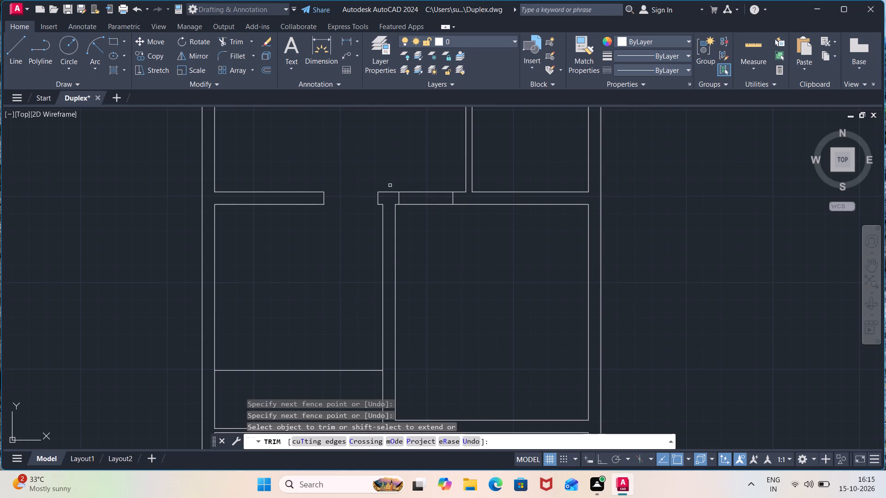
pyautogui.click(436, 187)
pyautogui.click(432, 240)
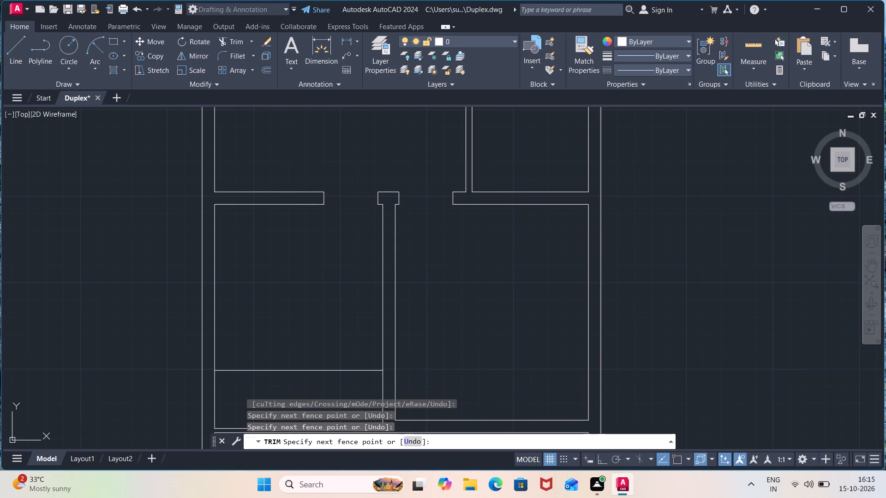
pyautogui.scroll(-3, 432, 240)
pyautogui.moveTo(431, 241); pyautogui.dragTo(402, 215, button='middle')
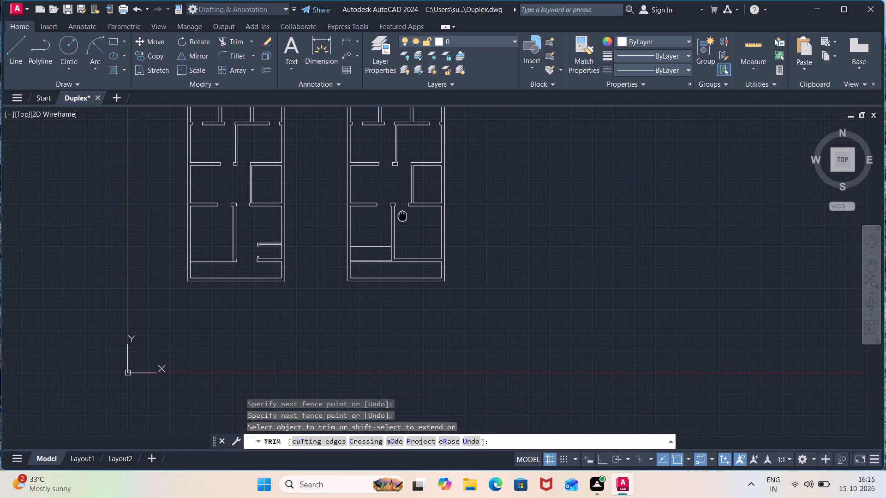
pyautogui.moveTo(402, 215); pyautogui.dragTo(390, 220, button='middle')
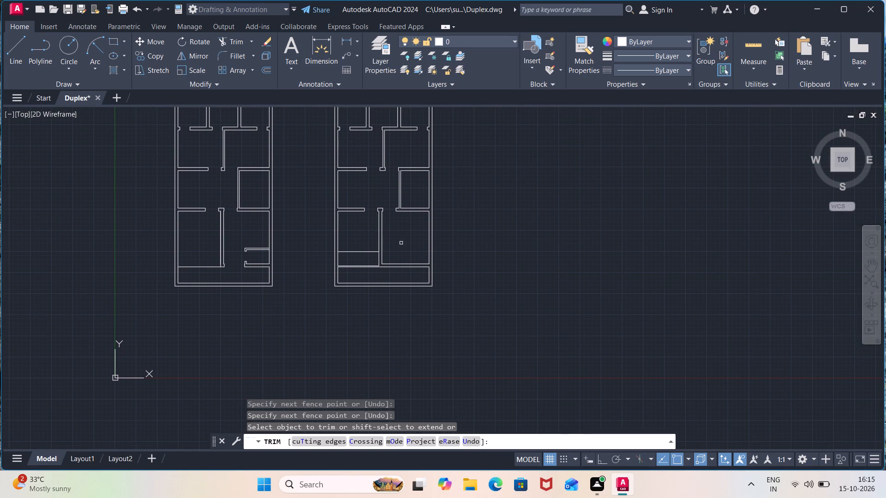
pyautogui.moveTo(401, 249); pyautogui.dragTo(386, 223, button='middle')
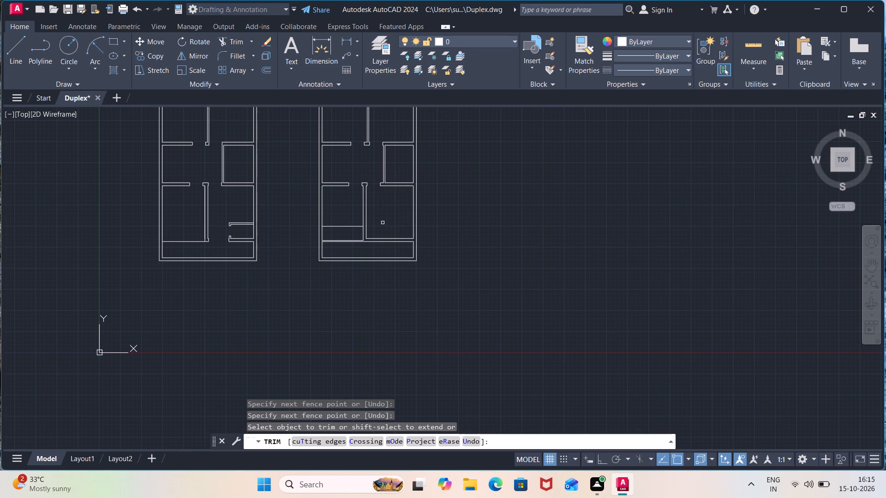
pyautogui.press('Escape')
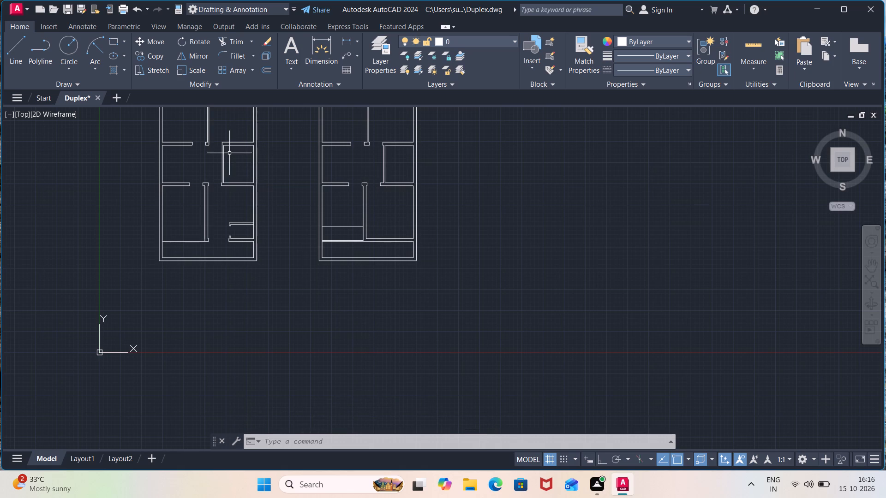
# Offset the outer left wall line of the left-hand plan's middle-right room 9" into the room.
pyautogui.scroll(2, 229, 153)
pyautogui.moveTo(229, 153); pyautogui.dragTo(308, 205, button='middle')
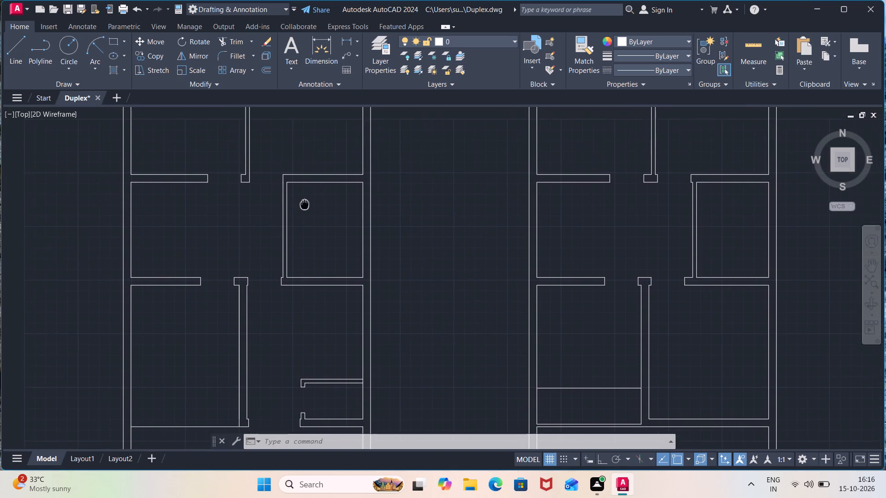
pyautogui.moveTo(308, 205); pyautogui.dragTo(313, 208, button='middle')
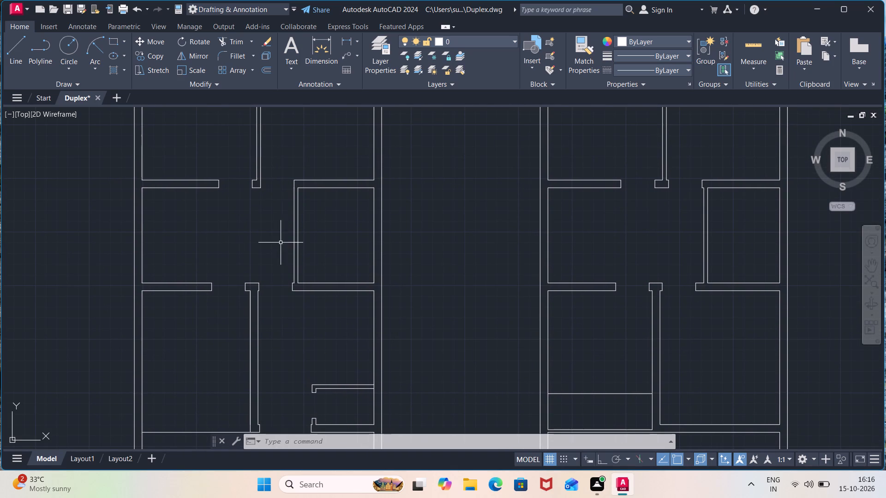
pyautogui.press('o')
pyautogui.press('Return')
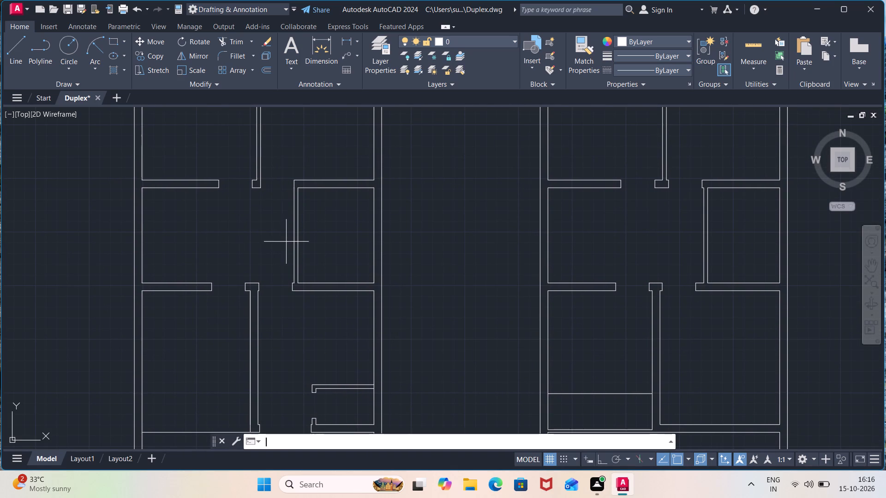
pyautogui.write('9"')
pyautogui.press('Return')
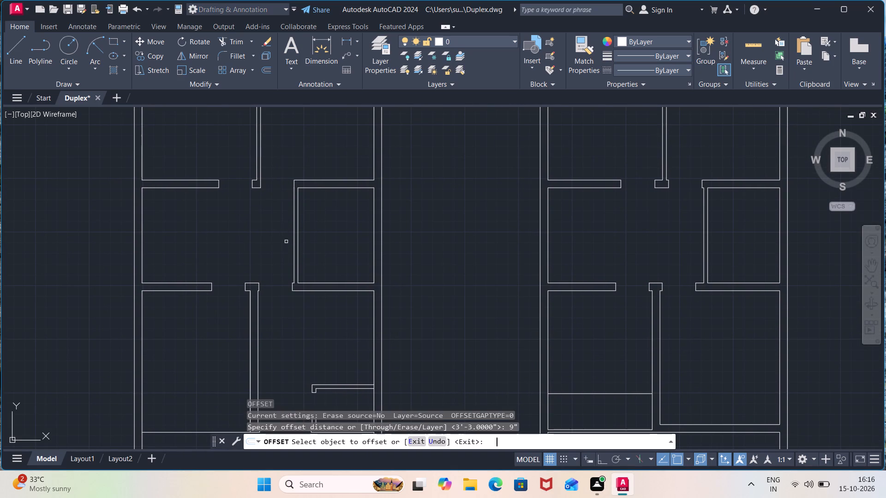
pyautogui.click(293, 239)
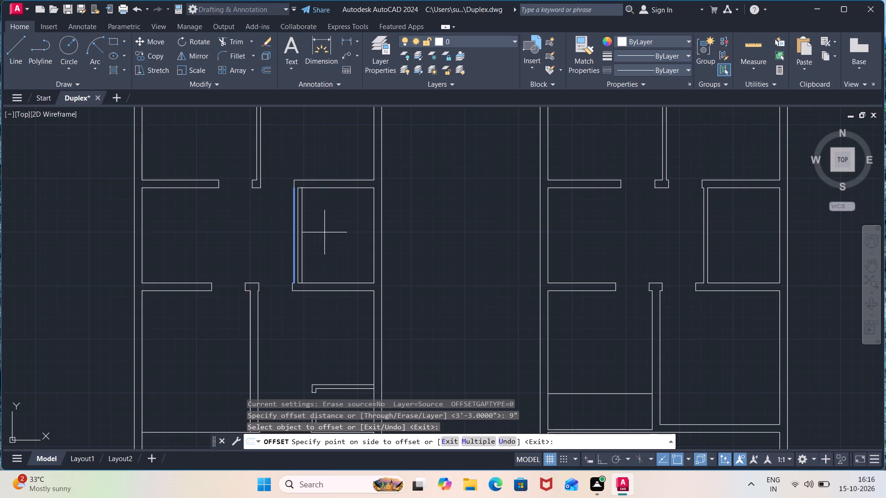
pyautogui.click(333, 231)
pyautogui.press('Escape')
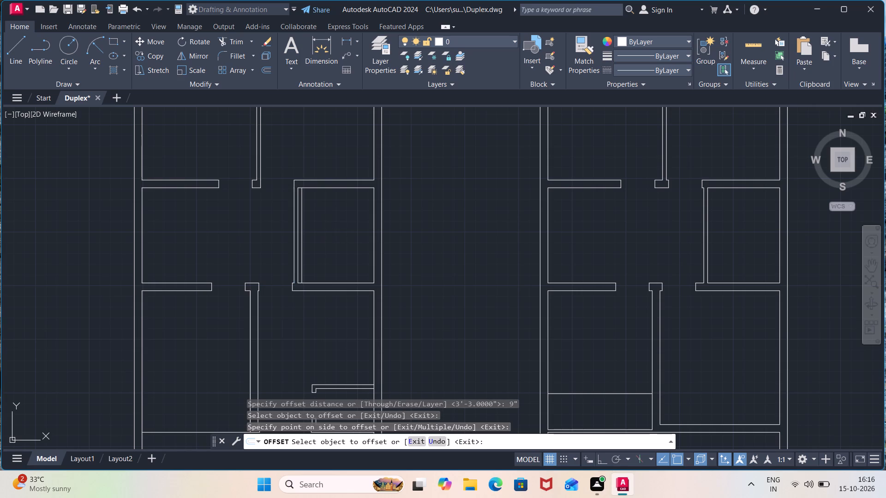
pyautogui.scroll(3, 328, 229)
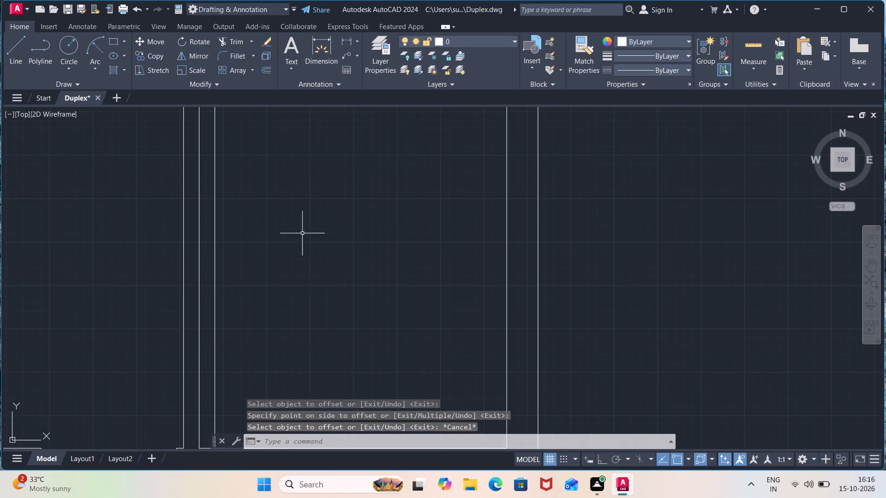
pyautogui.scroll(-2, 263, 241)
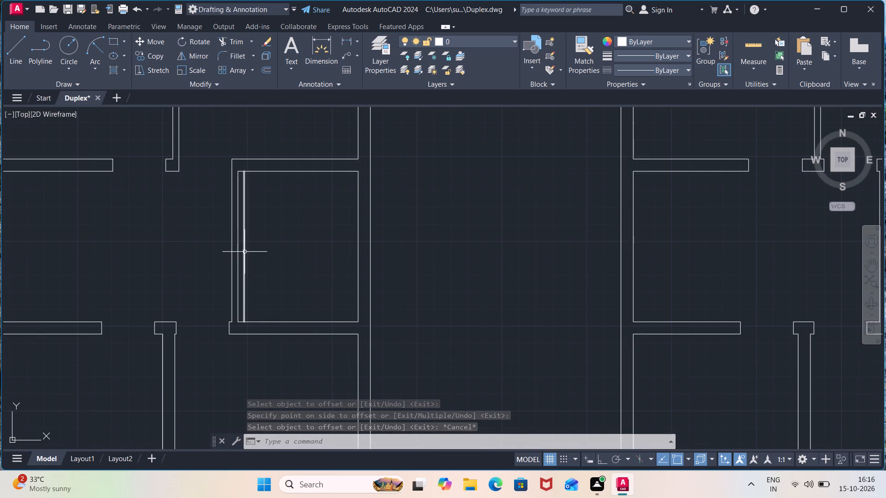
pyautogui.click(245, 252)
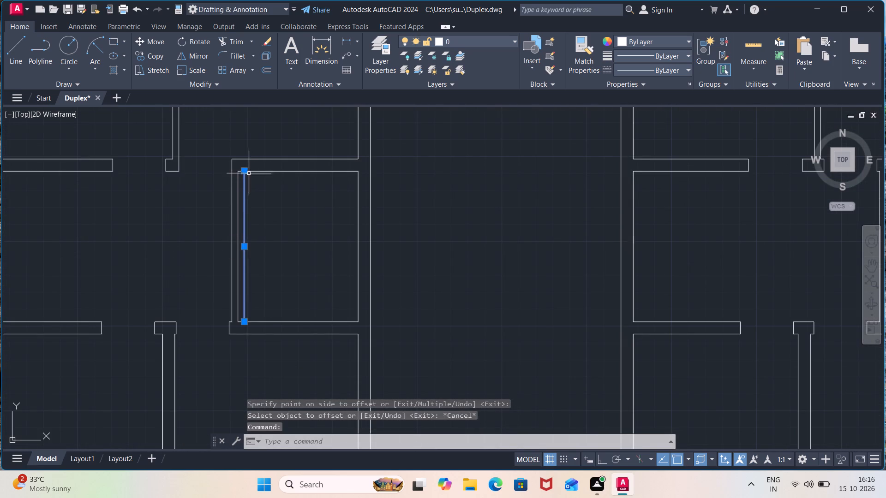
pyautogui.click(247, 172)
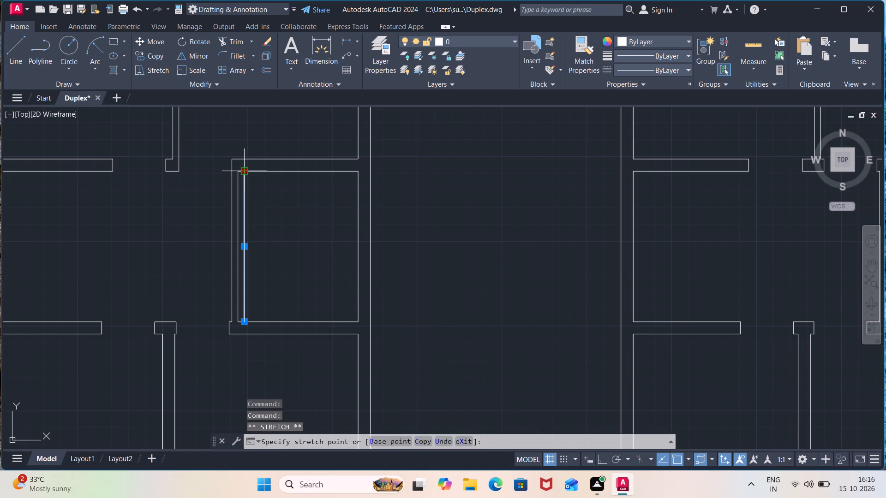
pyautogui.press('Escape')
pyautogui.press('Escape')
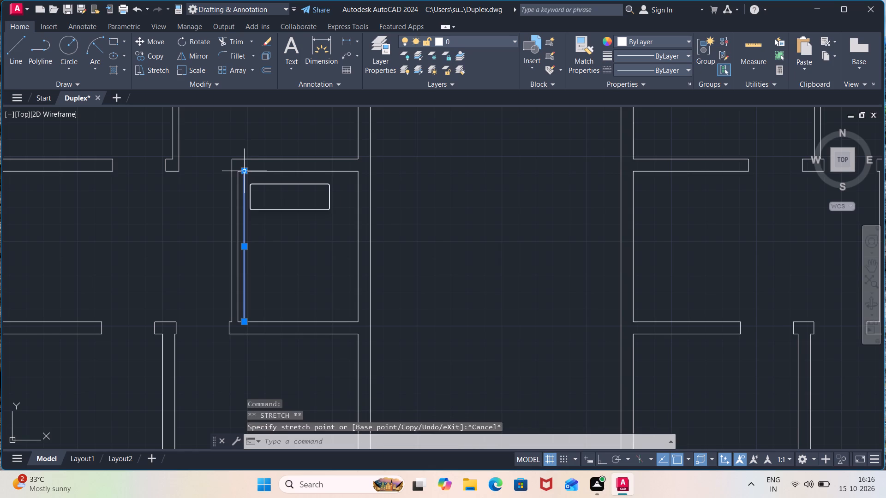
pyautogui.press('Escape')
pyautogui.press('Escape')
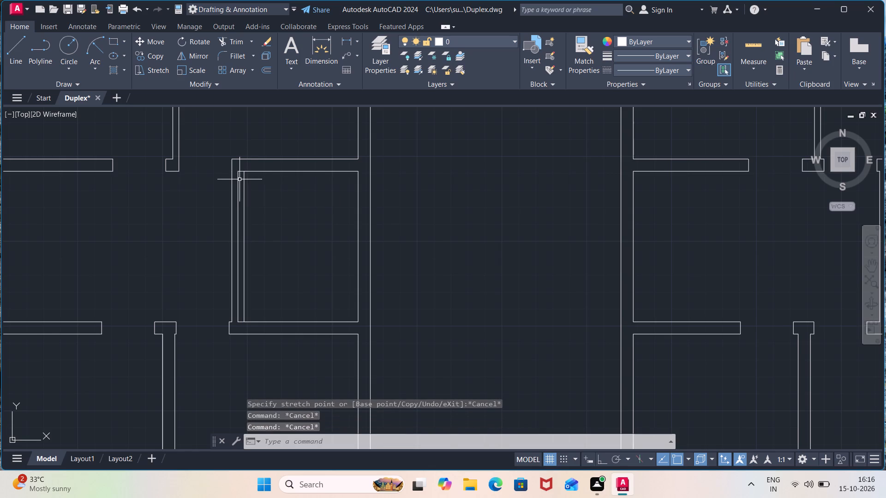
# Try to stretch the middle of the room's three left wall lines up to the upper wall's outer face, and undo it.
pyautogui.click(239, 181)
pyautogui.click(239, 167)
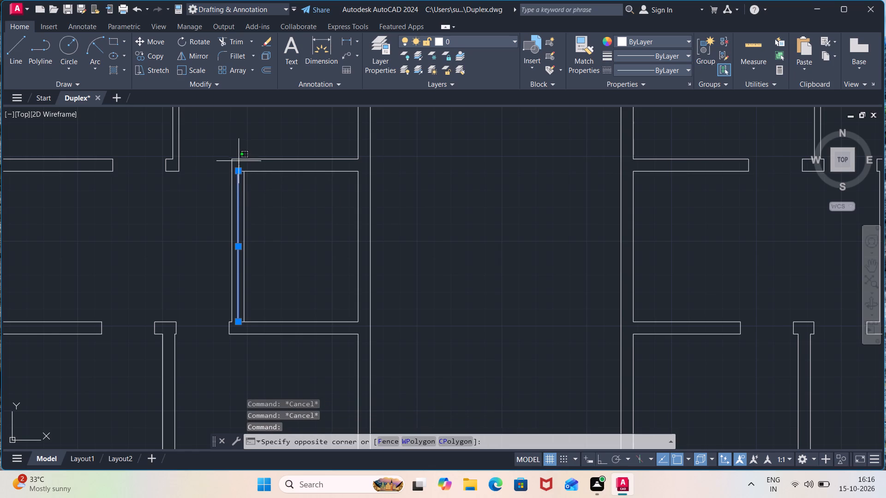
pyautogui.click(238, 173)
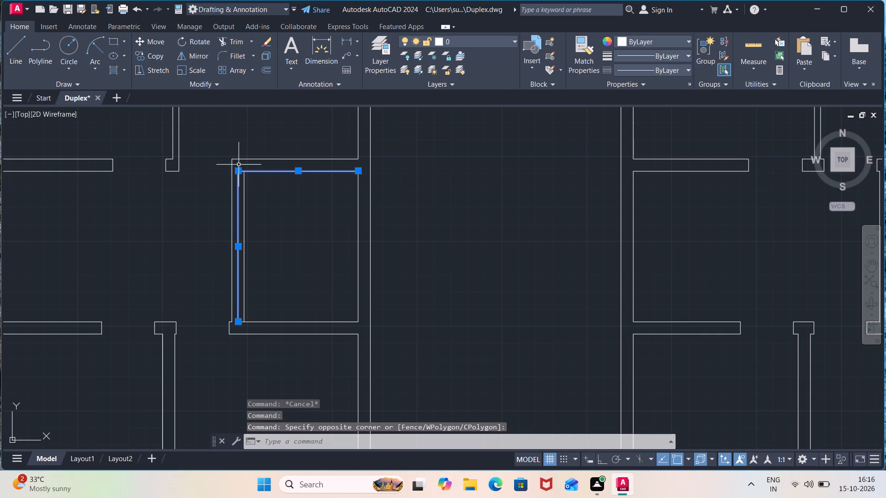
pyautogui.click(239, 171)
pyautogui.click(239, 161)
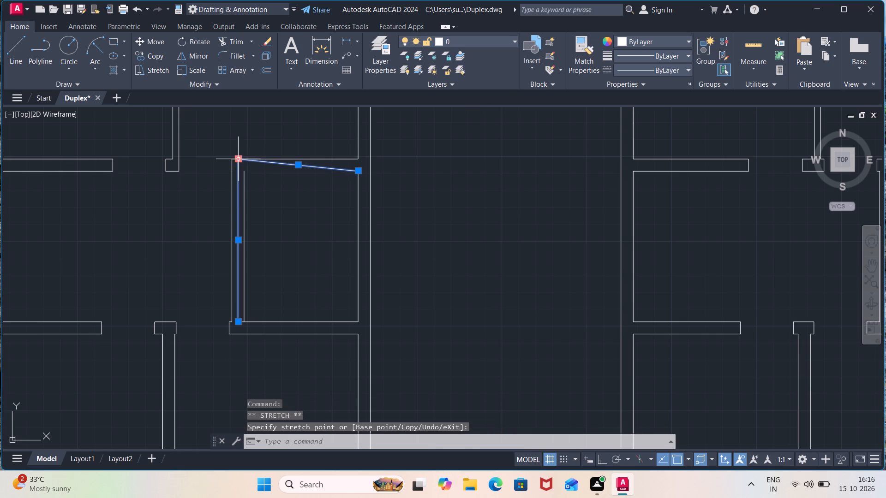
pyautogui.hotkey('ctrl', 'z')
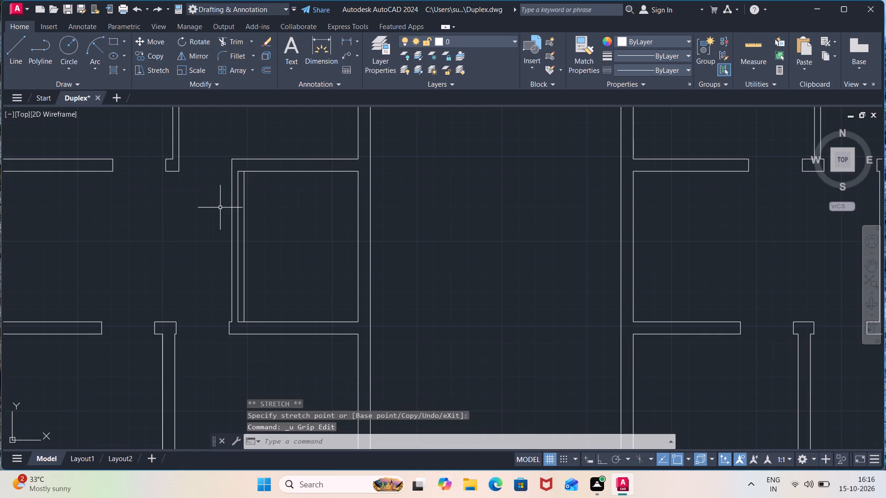
# Stretch both ends of the middle of the room's three left wall lines to the outer faces of the upper and lower walls.
pyautogui.click(239, 222)
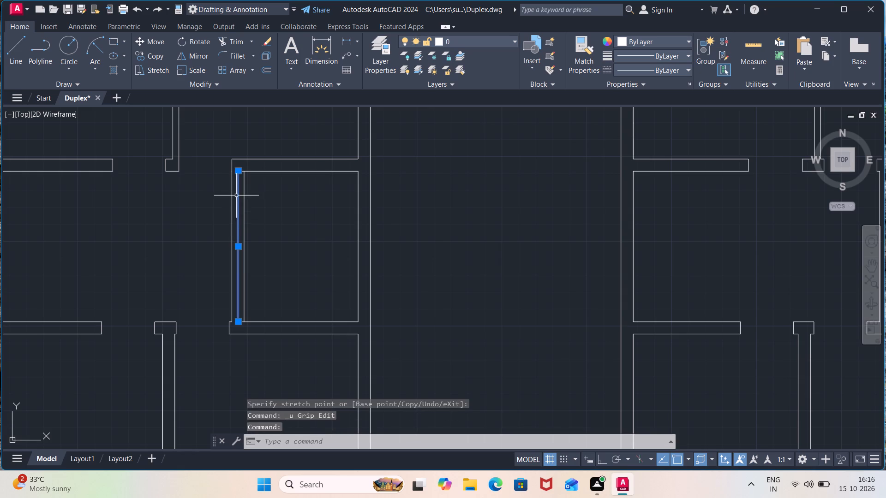
pyautogui.click(237, 169)
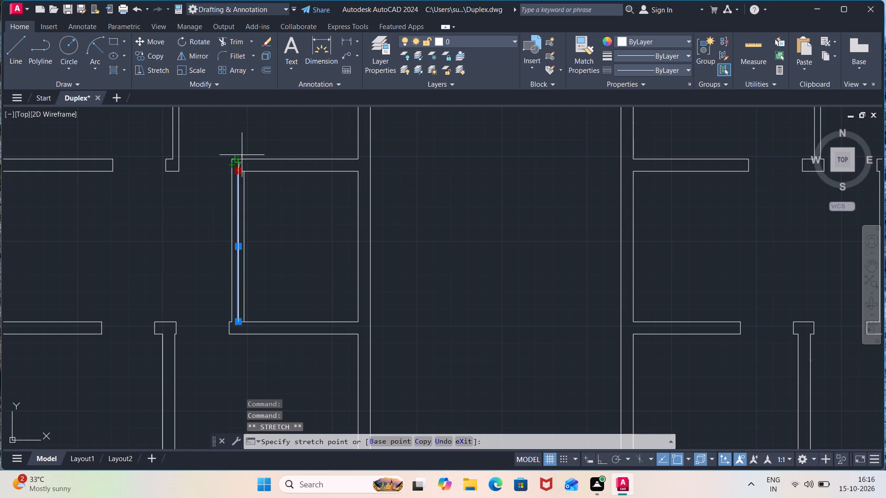
pyautogui.click(239, 157)
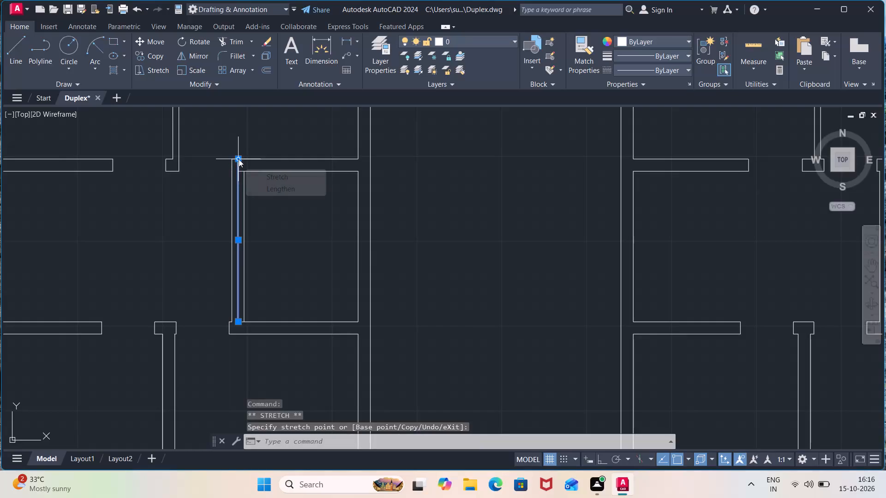
pyautogui.press('Escape')
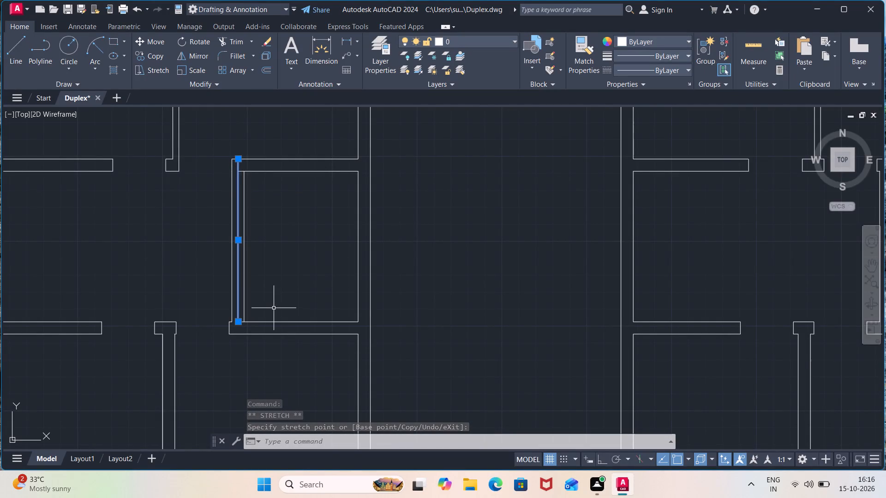
pyautogui.click(235, 320)
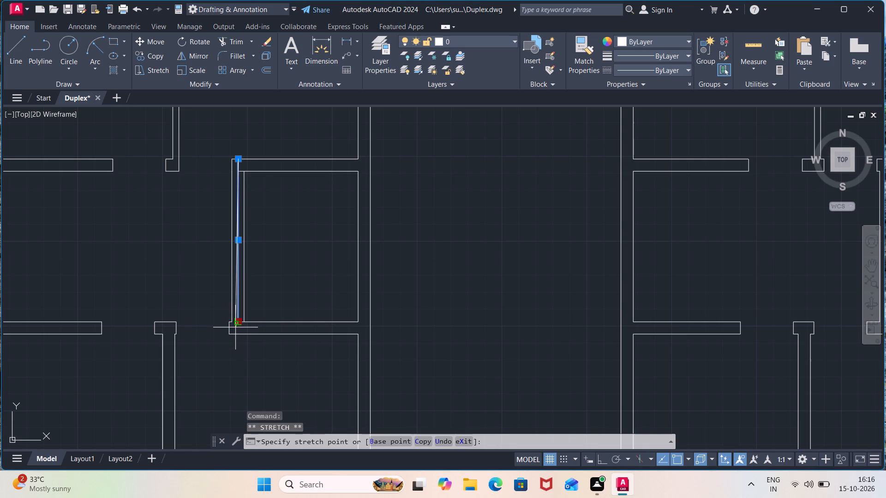
pyautogui.click(240, 331)
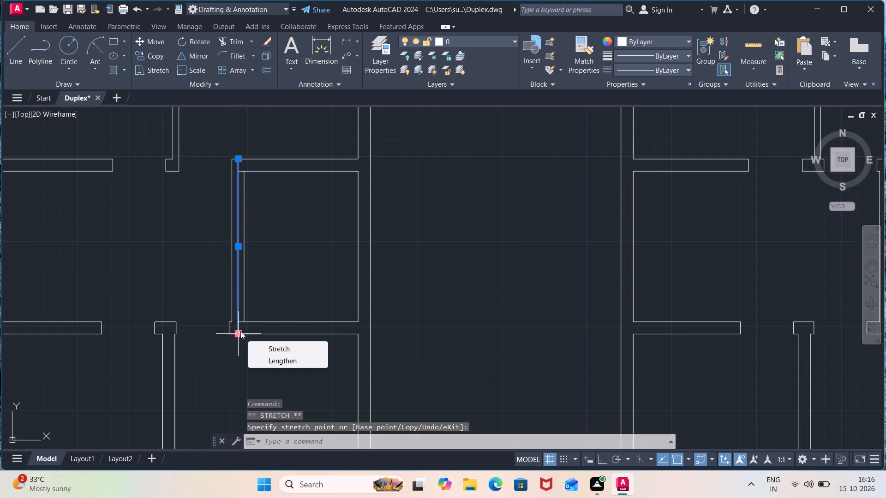
pyautogui.press('Escape')
pyautogui.press('Escape')
pyautogui.press('Escape')
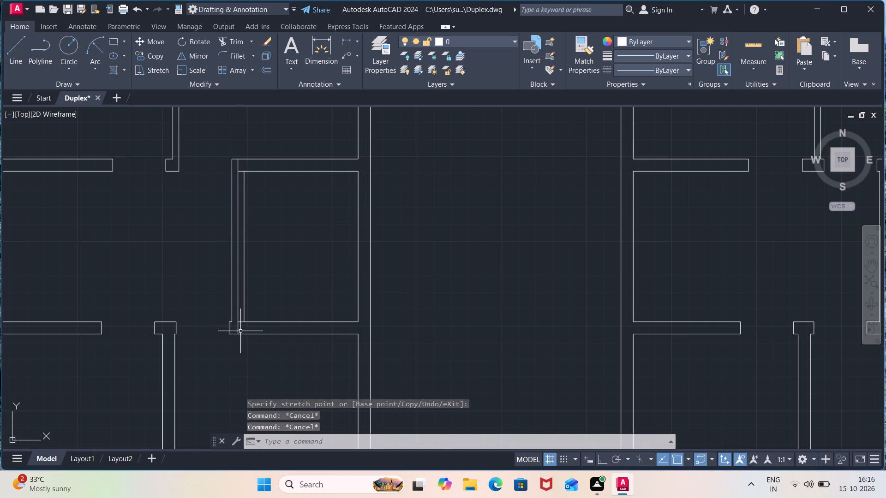
# Trim away the room's old outer left wall line and the leftover segments where the shifted wall meets the upper and lower walls.
pyautogui.write('tr')
pyautogui.press('Return')
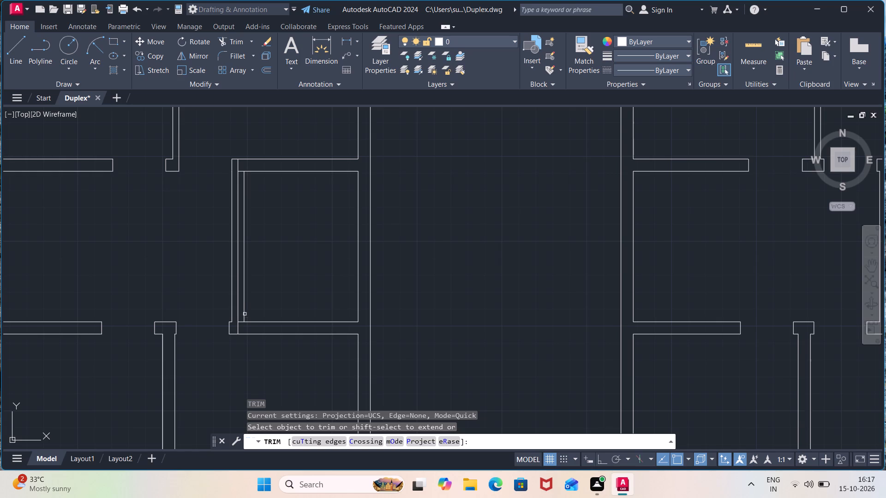
pyautogui.click(231, 315)
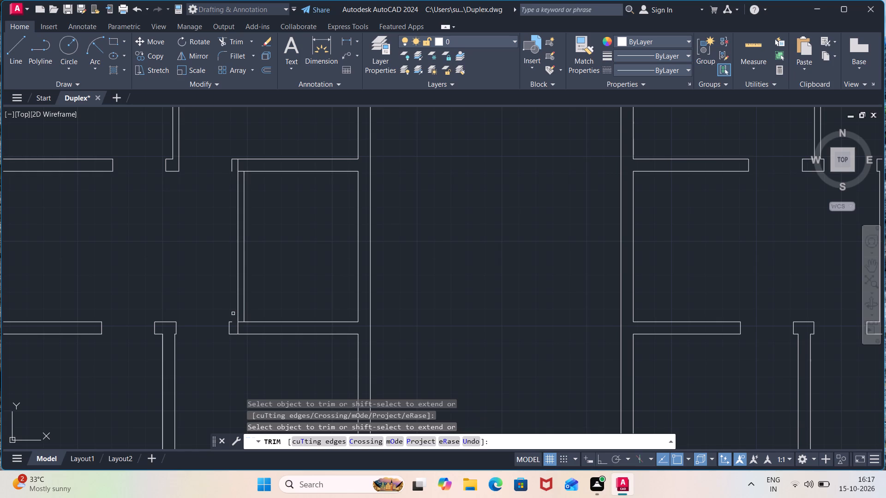
pyautogui.click(233, 166)
pyautogui.click(233, 160)
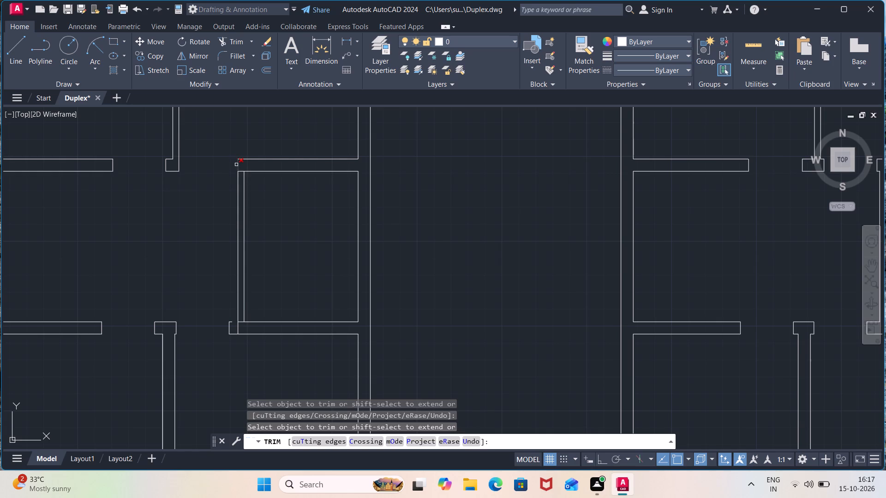
pyautogui.click(237, 165)
pyautogui.click(240, 171)
pyautogui.click(237, 329)
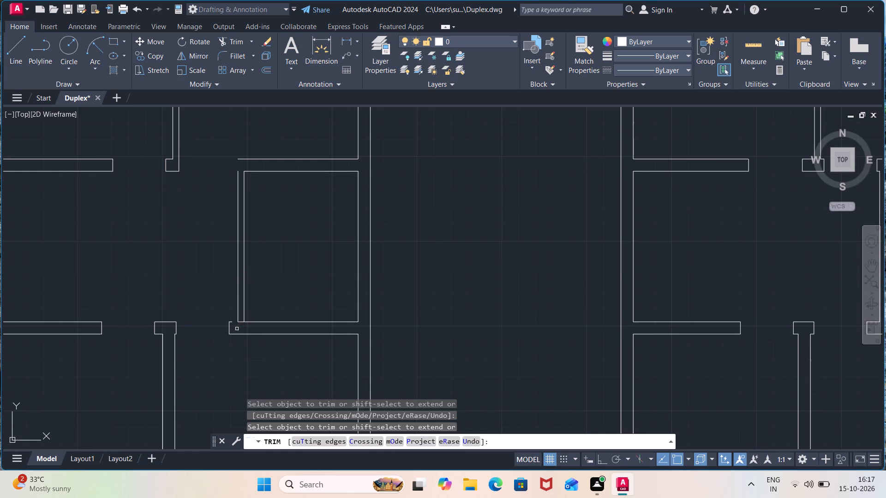
pyautogui.click(241, 321)
pyautogui.press('Escape')
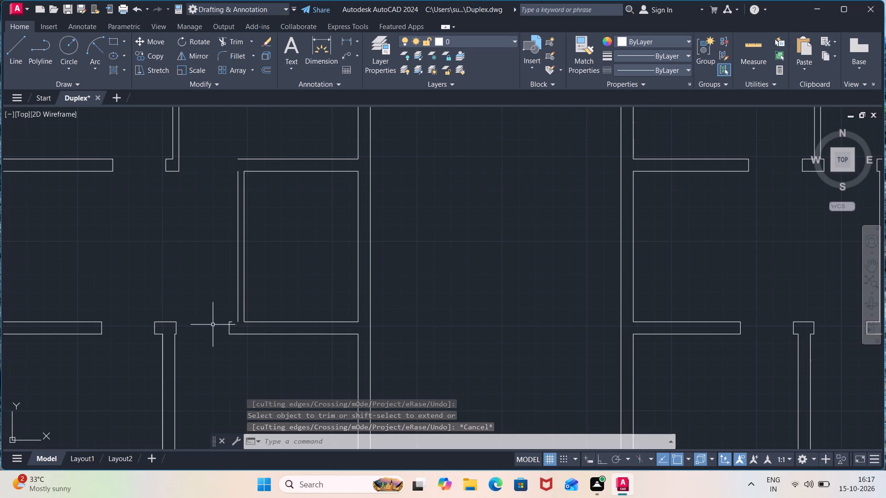
# Stretch the short top line of the lower wall's end stub across to the outer line of the shifted left wall.
pyautogui.scroll(2, 220, 325)
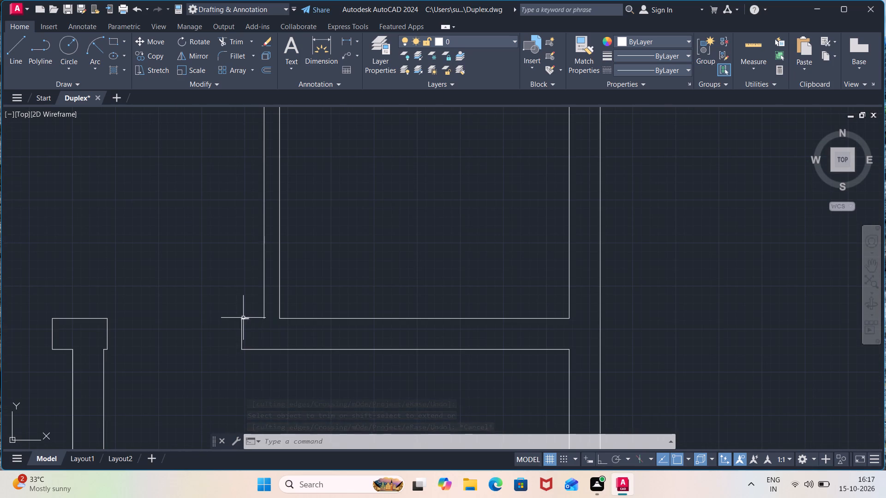
pyautogui.click(243, 317)
pyautogui.press('Escape')
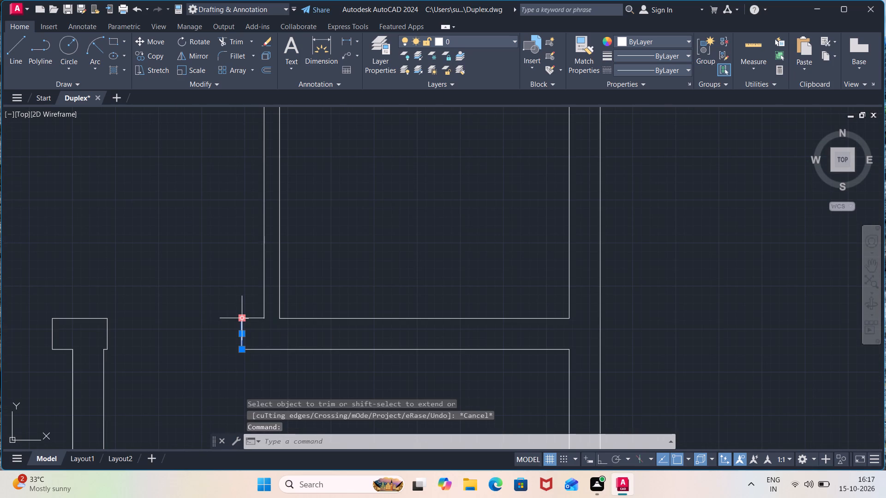
pyautogui.press('Escape')
pyautogui.scroll(3, 249, 320)
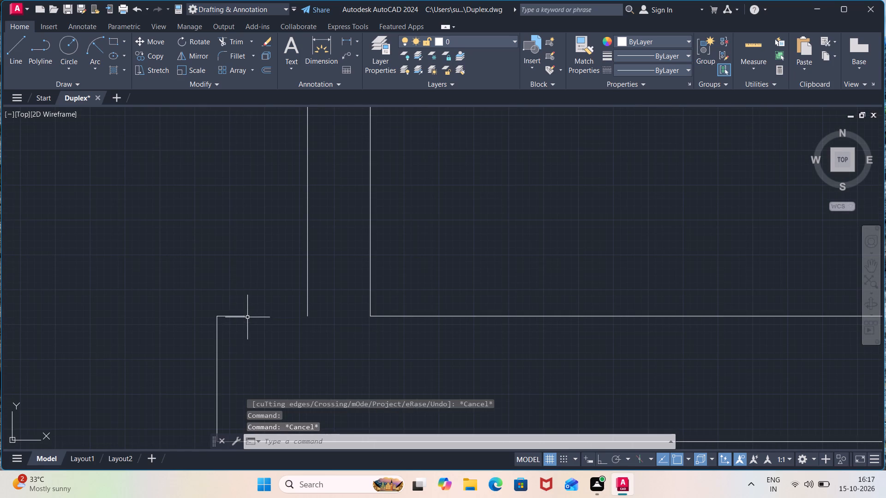
pyautogui.click(241, 317)
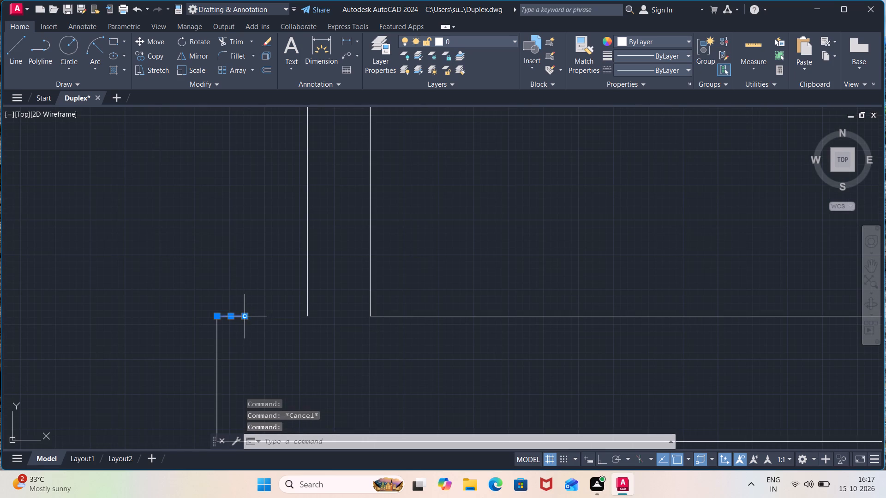
pyautogui.click(240, 316)
pyautogui.click(244, 316)
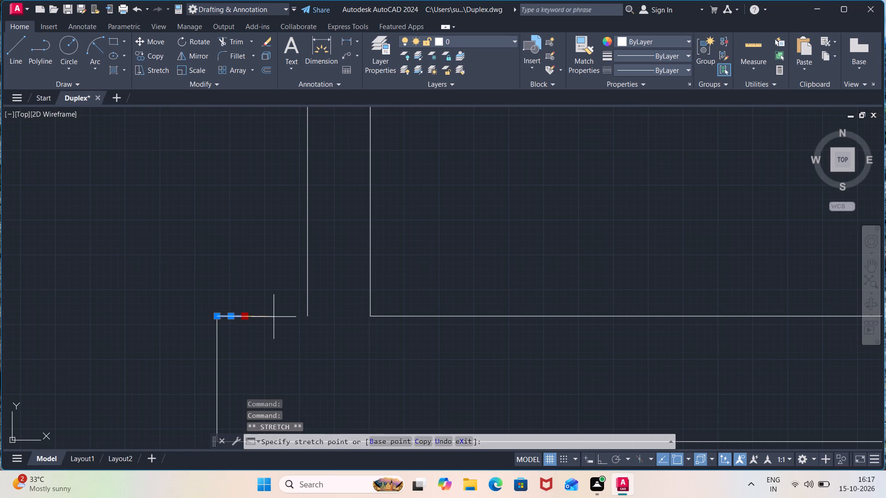
pyautogui.click(310, 317)
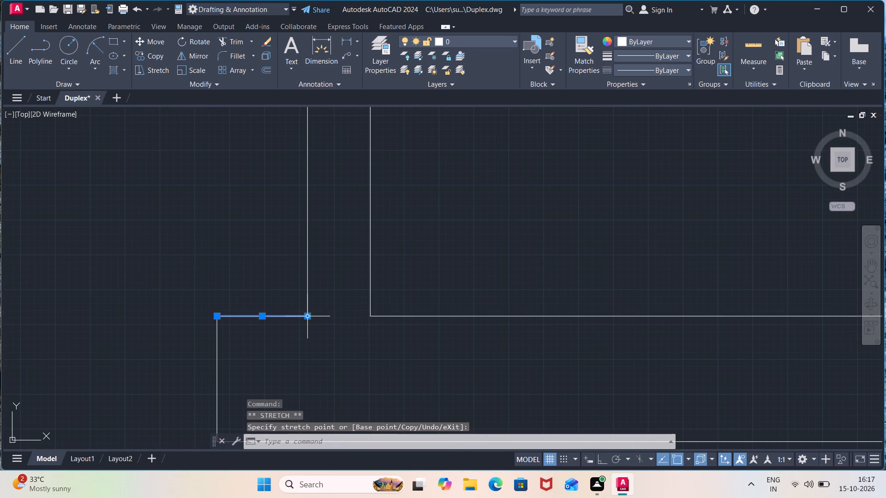
pyautogui.scroll(-4, 310, 317)
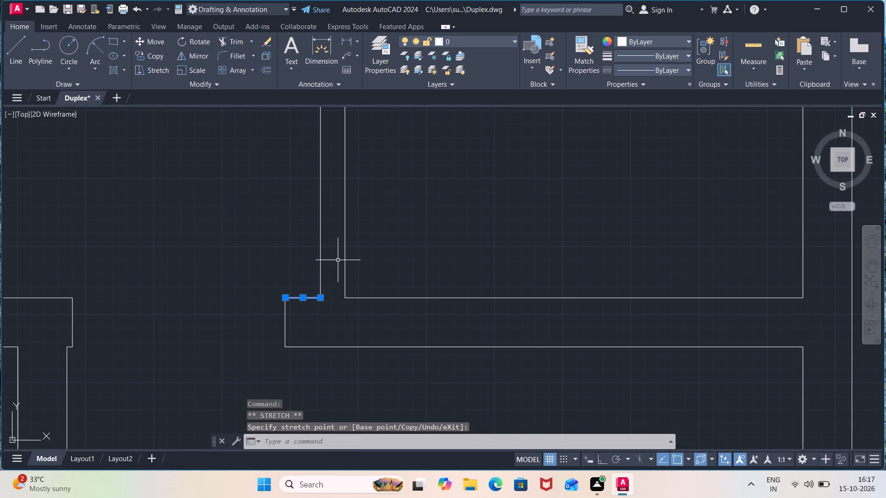
pyautogui.moveTo(338, 260); pyautogui.dragTo(356, 301, button='middle')
pyautogui.scroll(-3, 353, 286)
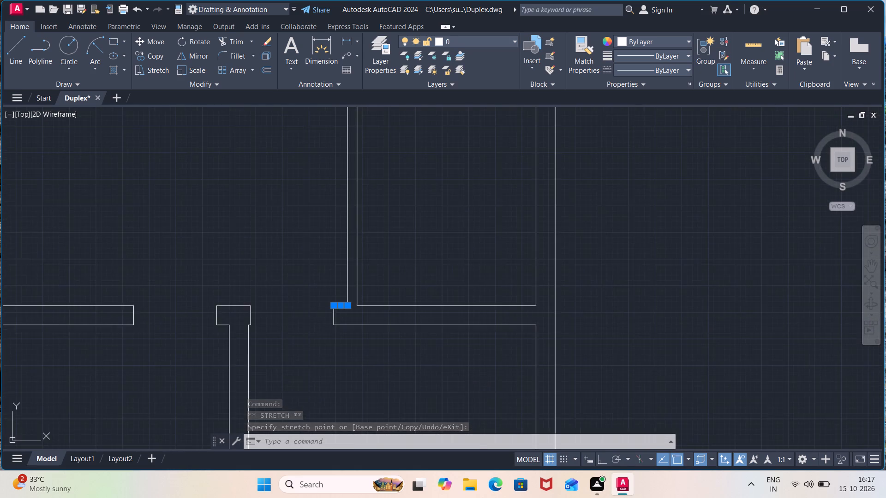
pyautogui.scroll(1, 352, 154)
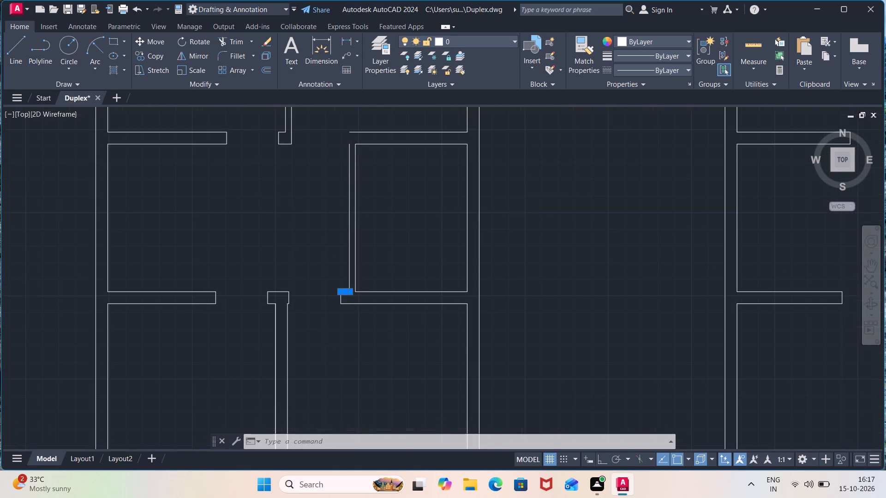
pyautogui.press('Escape')
pyautogui.press('Escape')
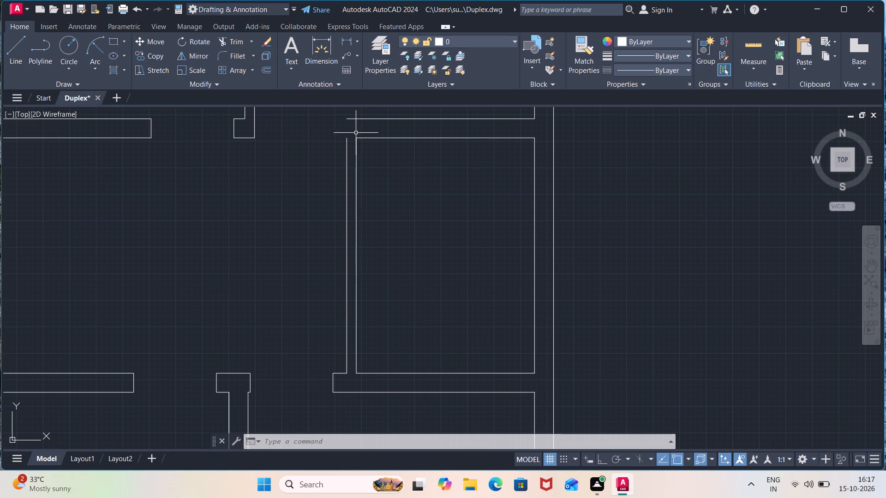
# Stretch the upper end of the room's outer left wall line to the upper wall's outer face.
pyautogui.click(347, 143)
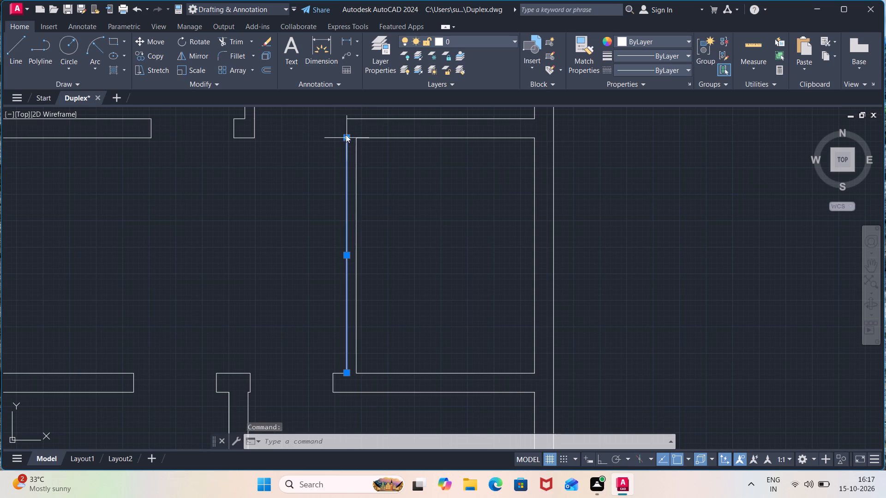
pyautogui.click(346, 135)
pyautogui.click(345, 120)
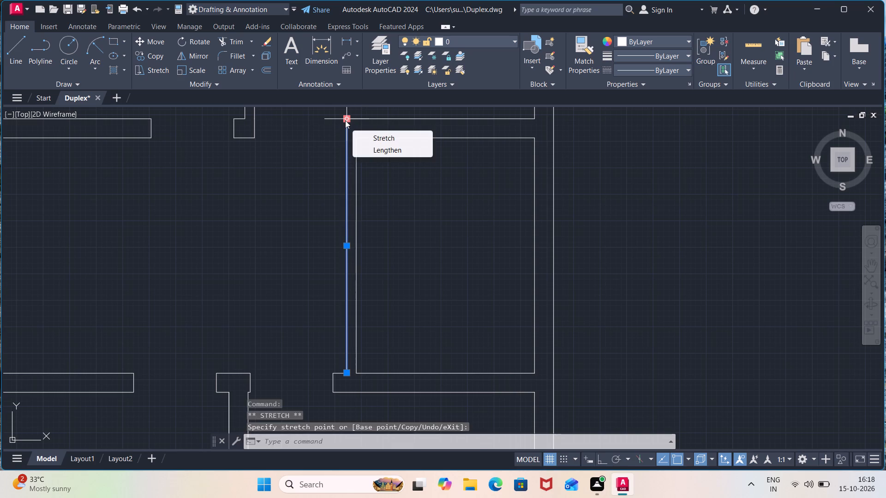
pyautogui.press('Escape')
pyautogui.press('Escape')
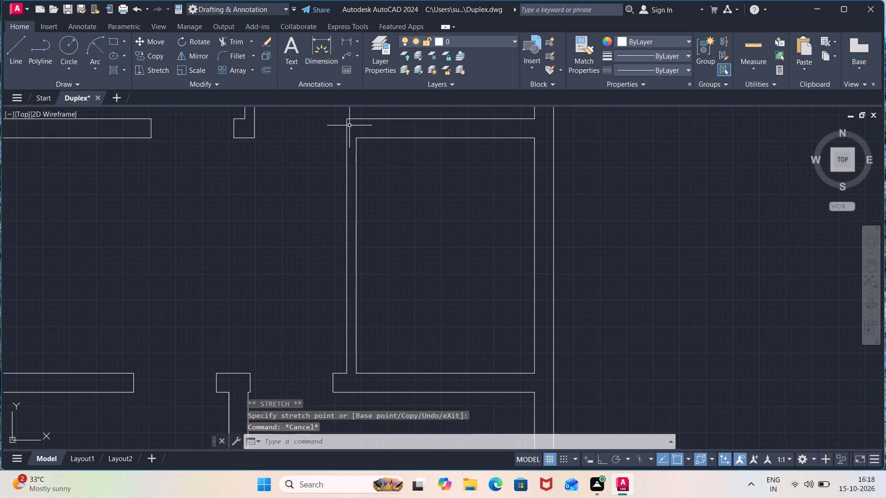
pyautogui.press('Escape')
# Stretch the upper wall's lower line leftward across the opening to the bottom corner of the opposite wall stub.
pyautogui.moveTo(349, 130); pyautogui.dragTo(359, 153, button='middle')
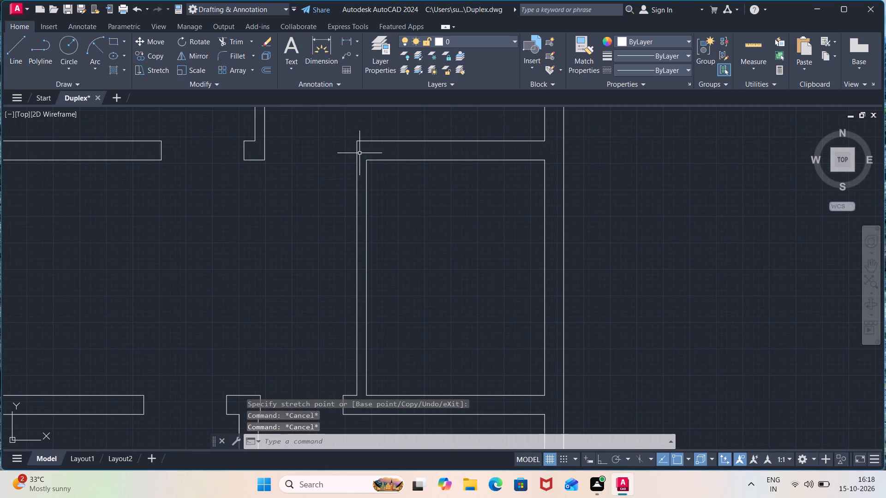
pyautogui.click(383, 159)
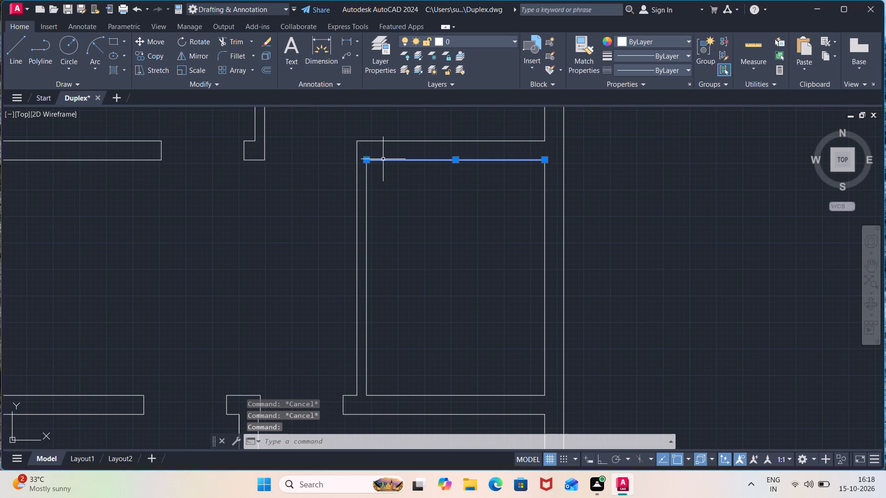
pyautogui.click(365, 160)
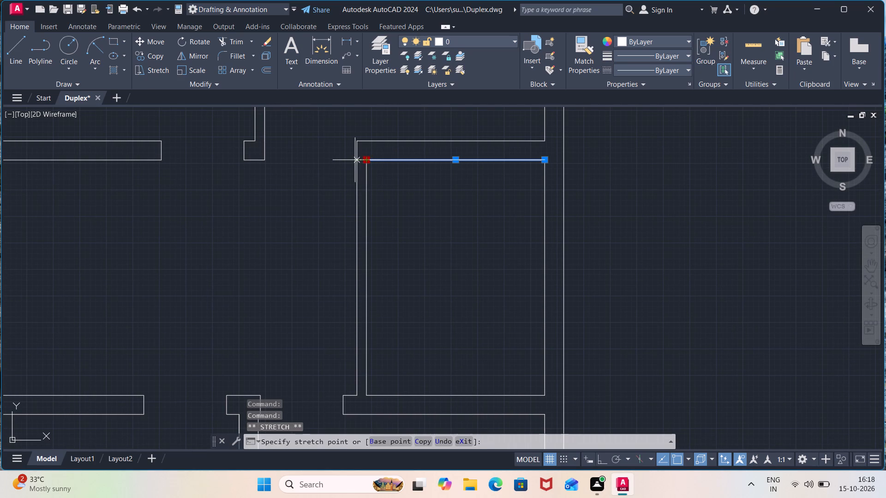
pyautogui.click(348, 162)
pyautogui.press('Escape')
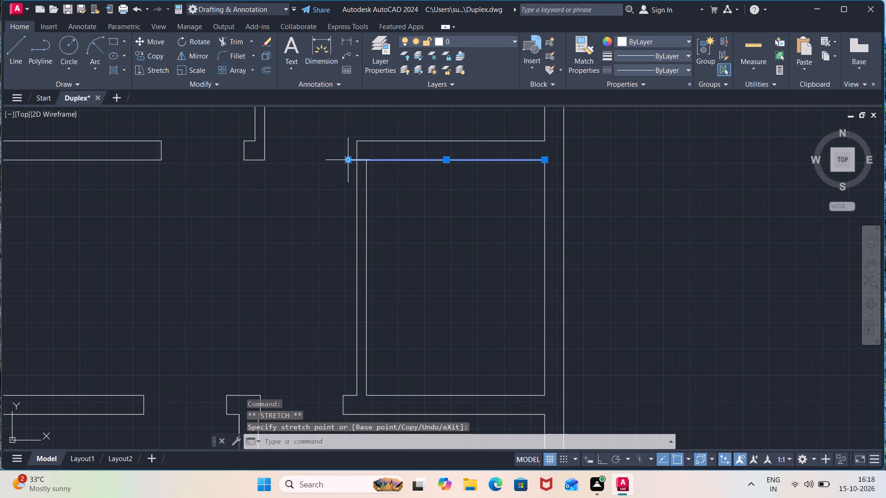
pyautogui.press('Escape')
pyautogui.press('Escape')
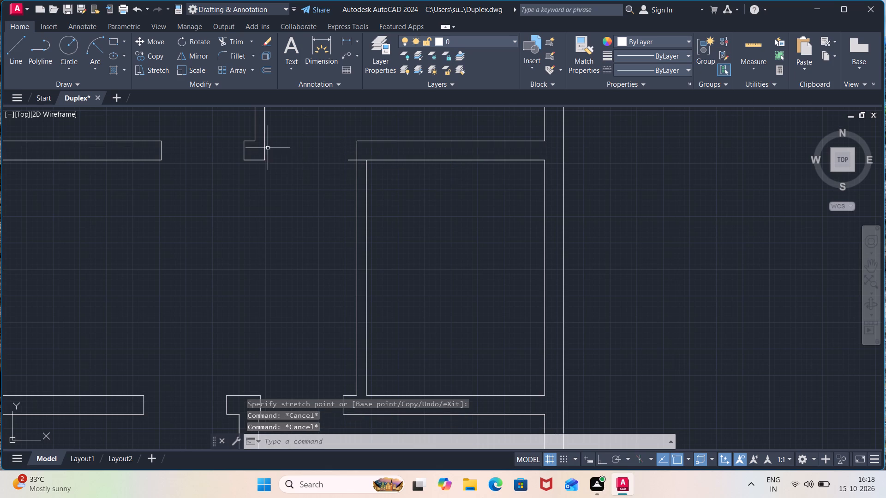
pyautogui.click(384, 160)
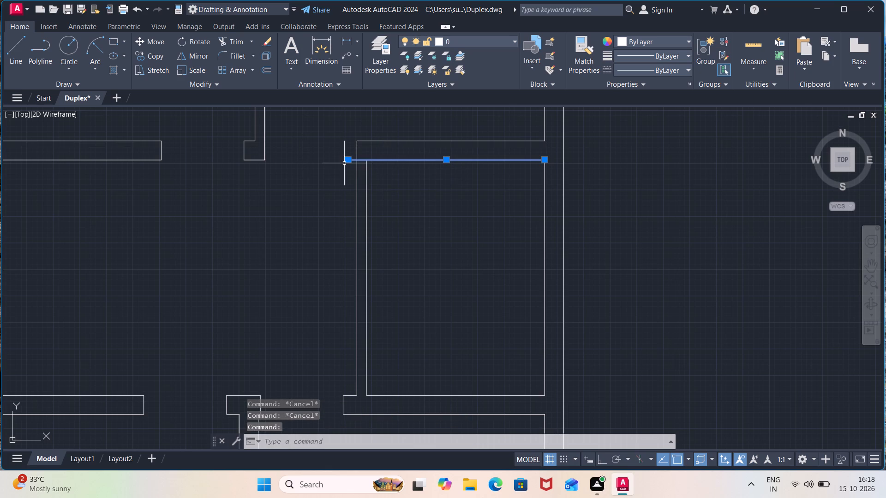
pyautogui.click(350, 161)
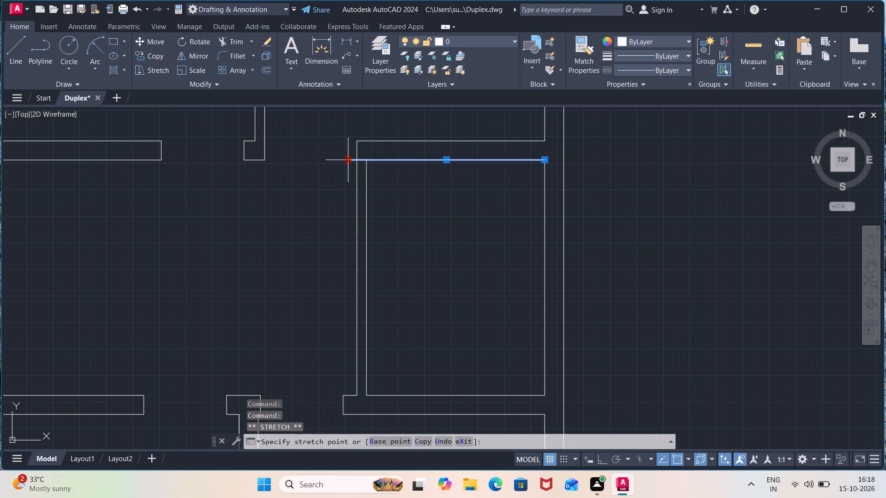
pyautogui.click(264, 160)
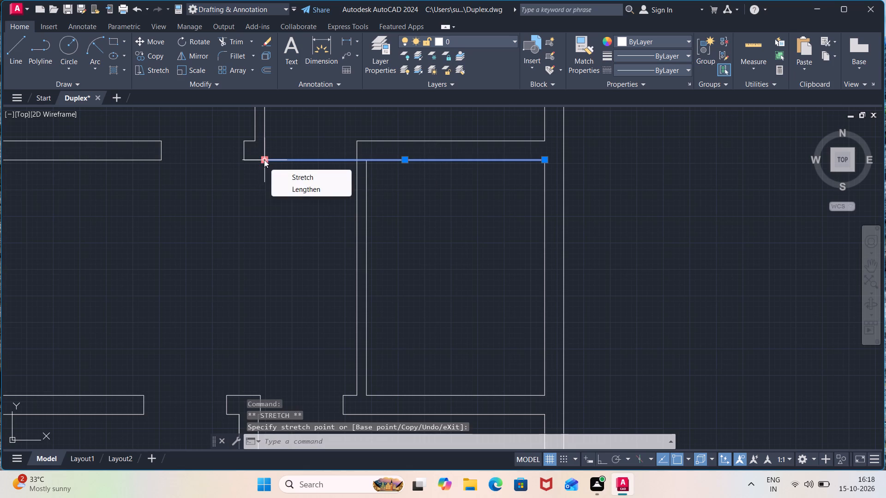
pyautogui.press('Escape')
pyautogui.press('Escape')
pyautogui.press('Escape')
pyautogui.press('Escape')
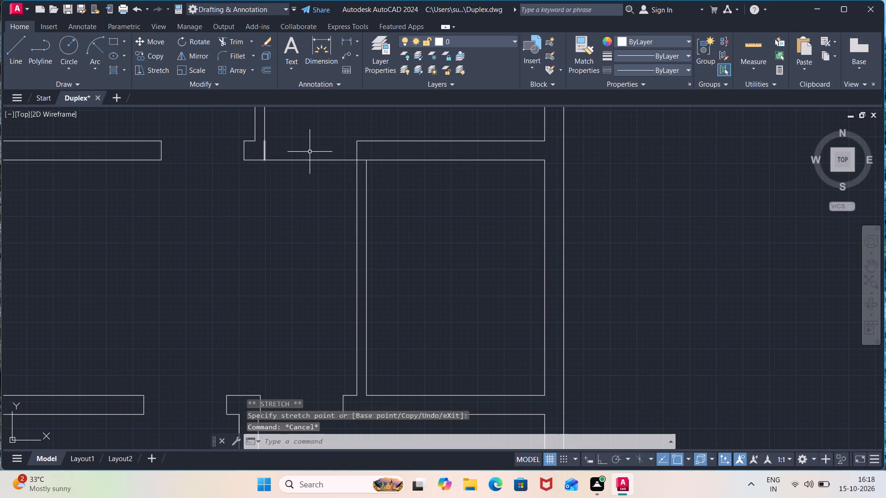
# Stretch the upper wall's top line across the opening to the opposite wall stub and erase the stub's old jamb line.
pyautogui.click(377, 140)
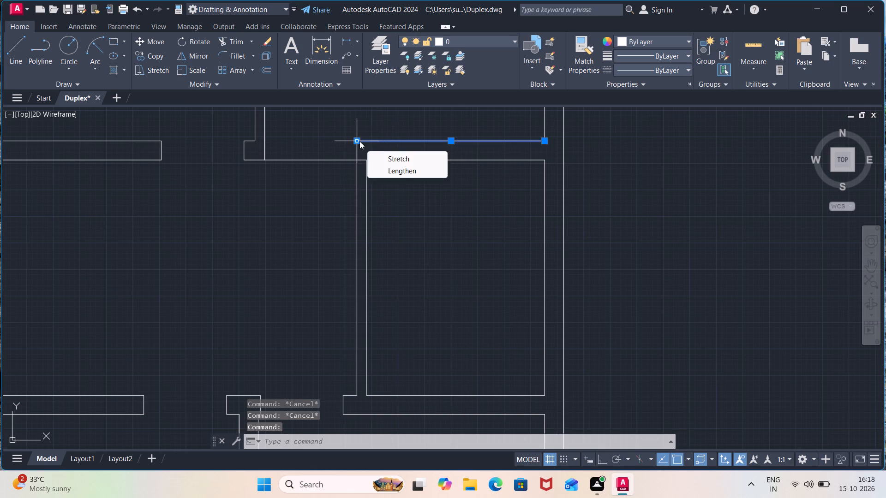
pyautogui.click(359, 141)
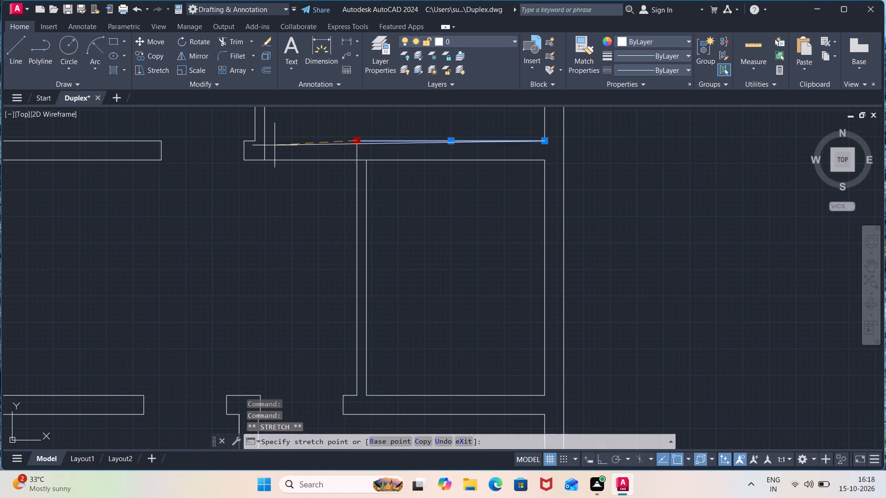
pyautogui.click(265, 140)
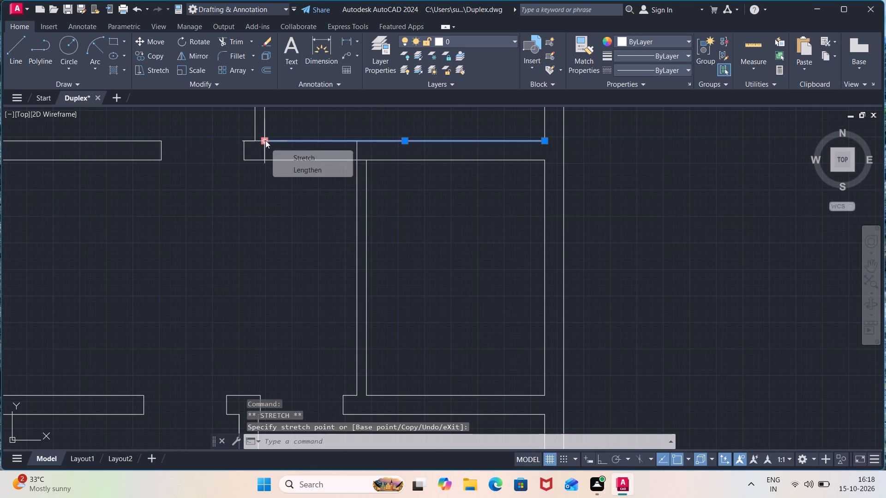
pyautogui.press('Escape')
pyautogui.press('Escape')
pyautogui.click(263, 150)
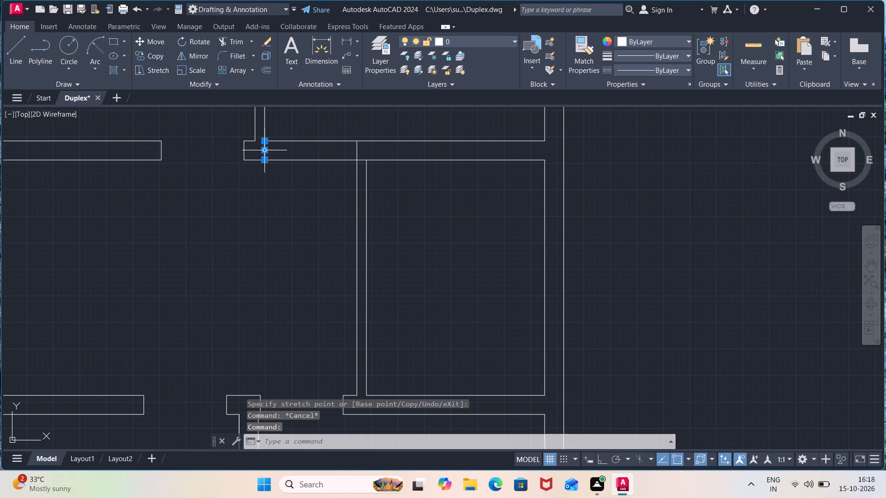
pyautogui.press('Delete')
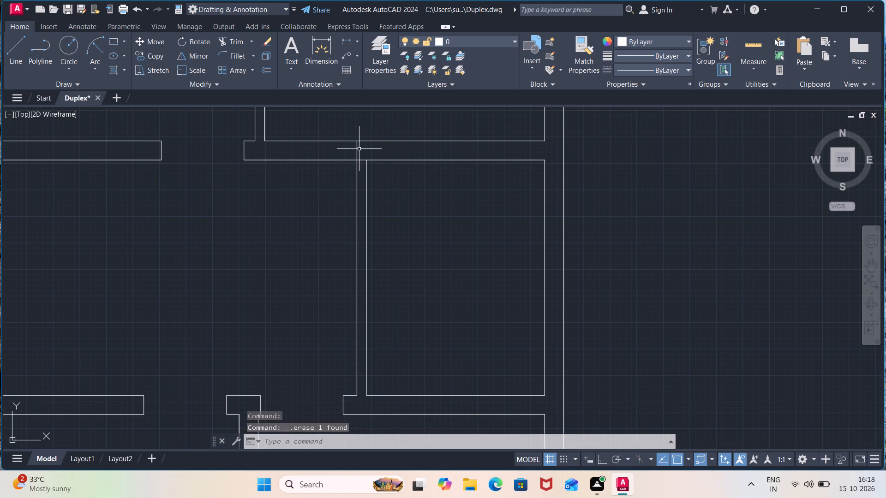
# Trim the segments where the room's left wall meets the upper wall so the two walls join openly.
pyautogui.write('tr')
pyautogui.press('Return')
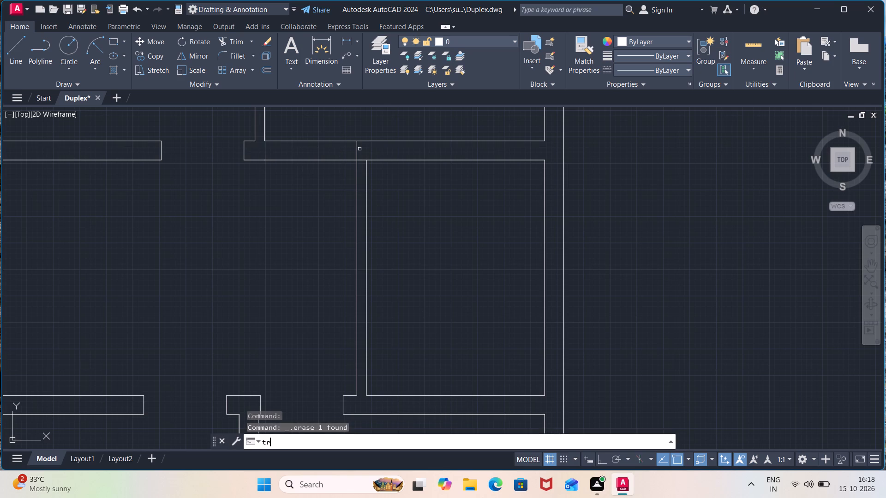
pyautogui.click(359, 149)
pyautogui.click(352, 148)
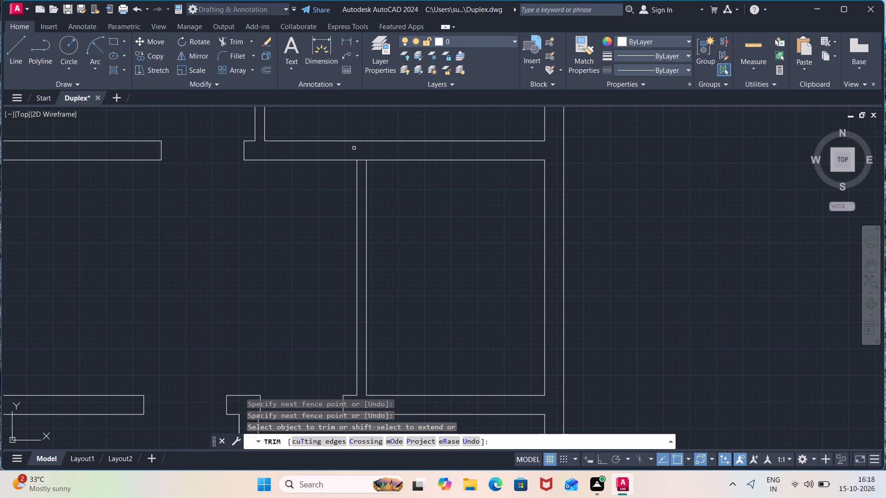
pyautogui.click(362, 159)
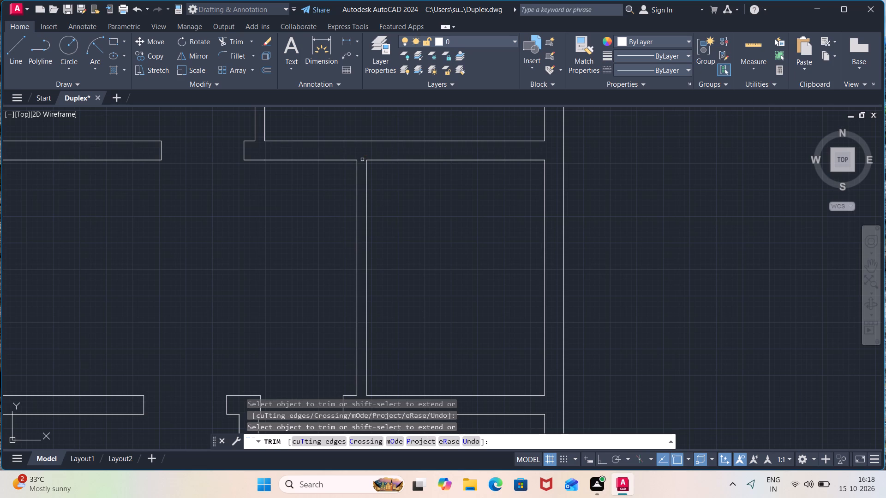
pyautogui.press('Escape')
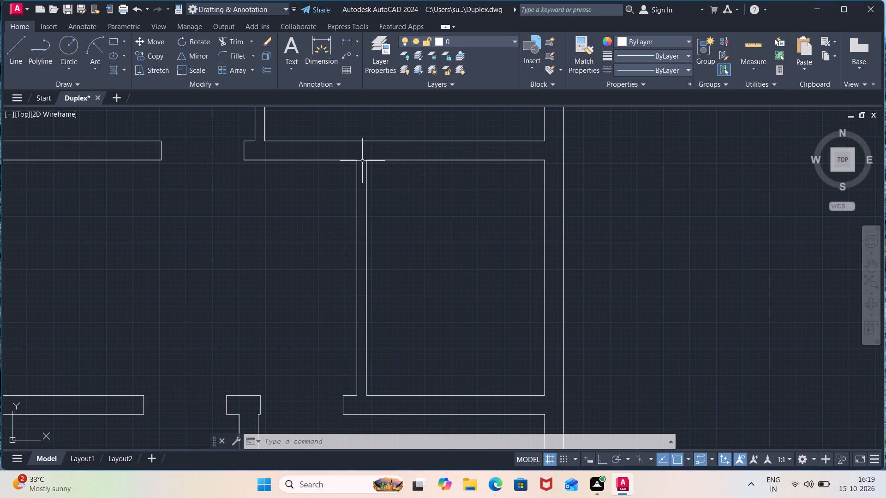
pyautogui.press('Escape')
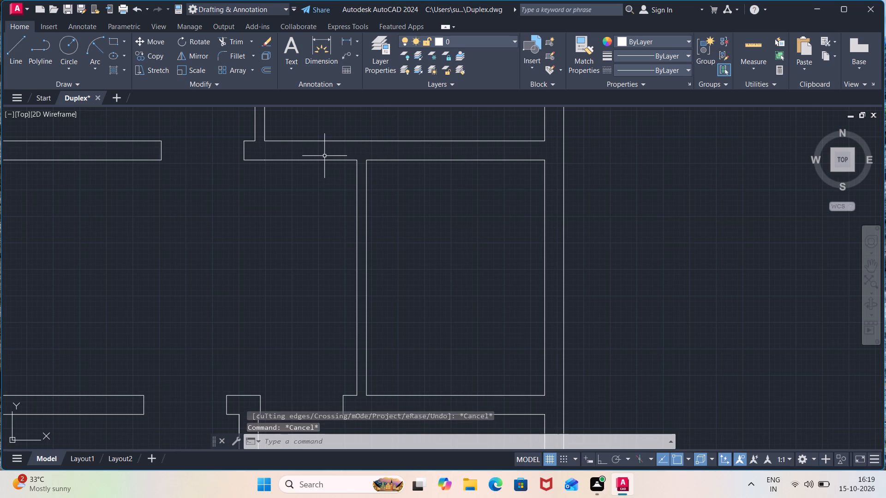
# Draw a line across the upper wall's thickness, just left of the room's left wall.
pyautogui.press('l')
pyautogui.press('Return')
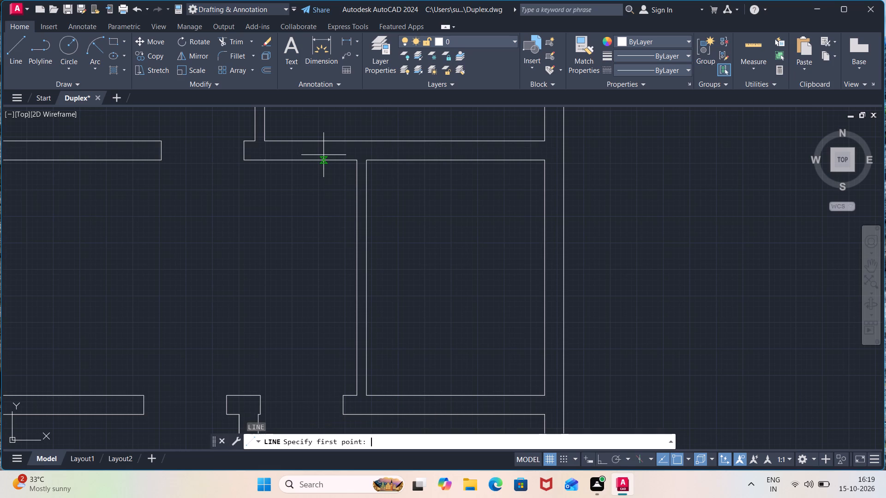
pyautogui.click(351, 156)
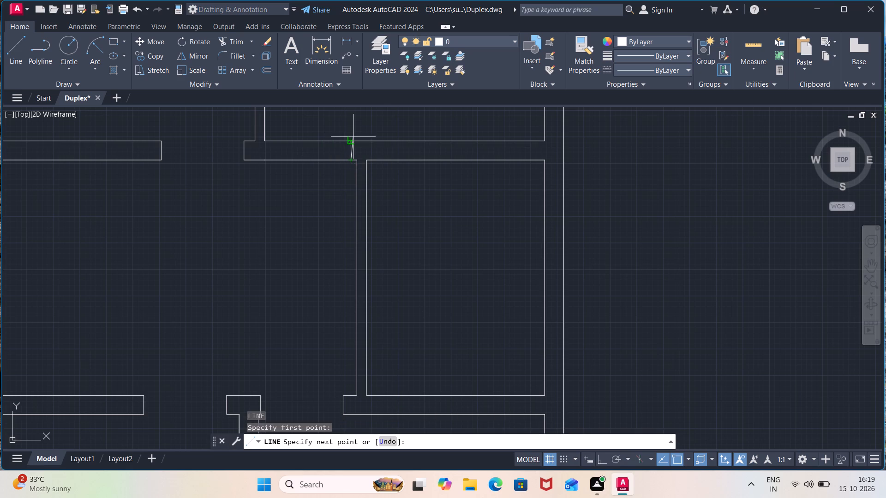
pyautogui.click(351, 139)
pyautogui.press('Escape')
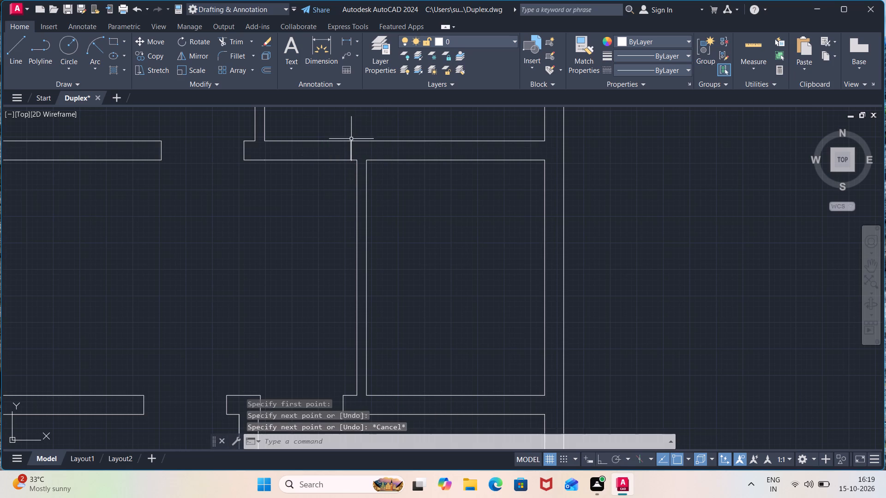
# Offset the new jamb line in the middle-right room's upper wall 3'3" to the left.
pyautogui.press('o')
pyautogui.press('Return')
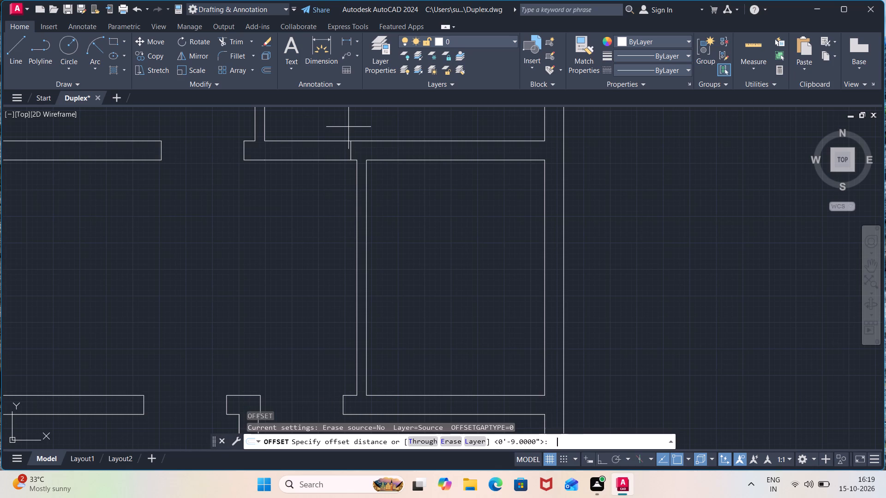
pyautogui.write('3\'3"')
pyautogui.press('Return')
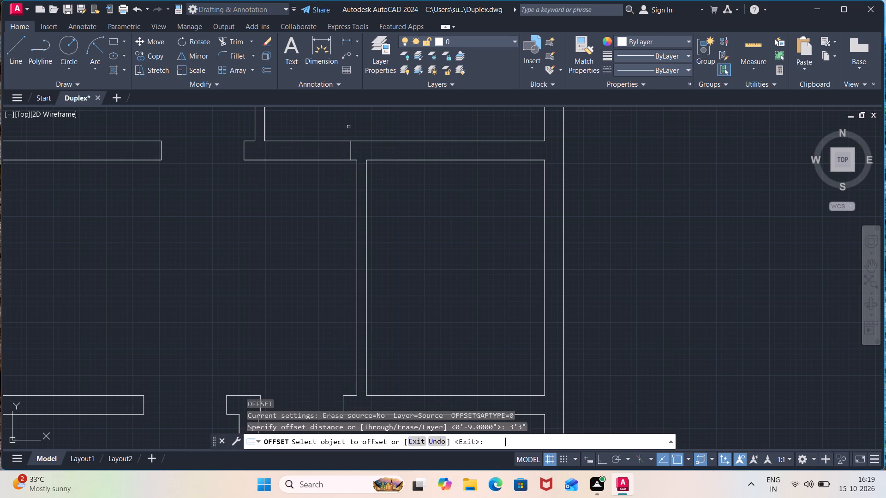
pyautogui.click(351, 151)
pyautogui.click(331, 151)
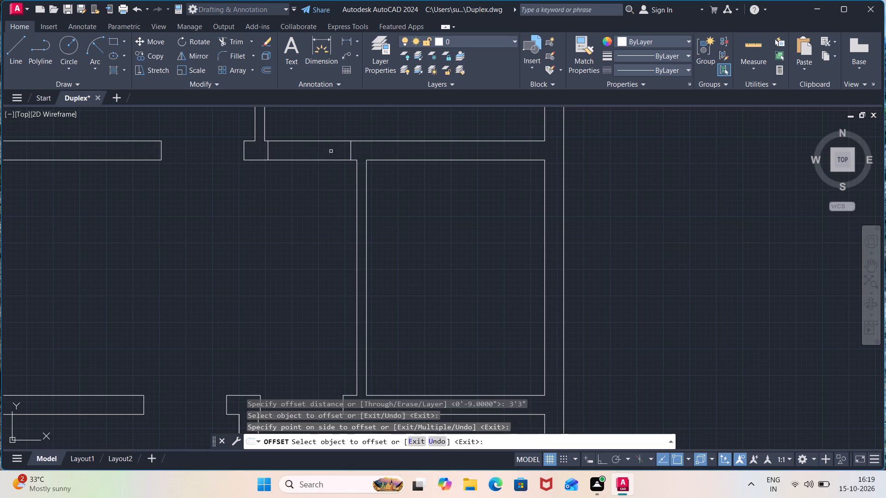
pyautogui.press('Escape')
# Trim both wall lines between the two jamb lines in the left-hand plan's upper wall to open the doorway.
pyautogui.scroll(-1, 330, 151)
pyautogui.moveTo(318, 152); pyautogui.dragTo(325, 153, button='middle')
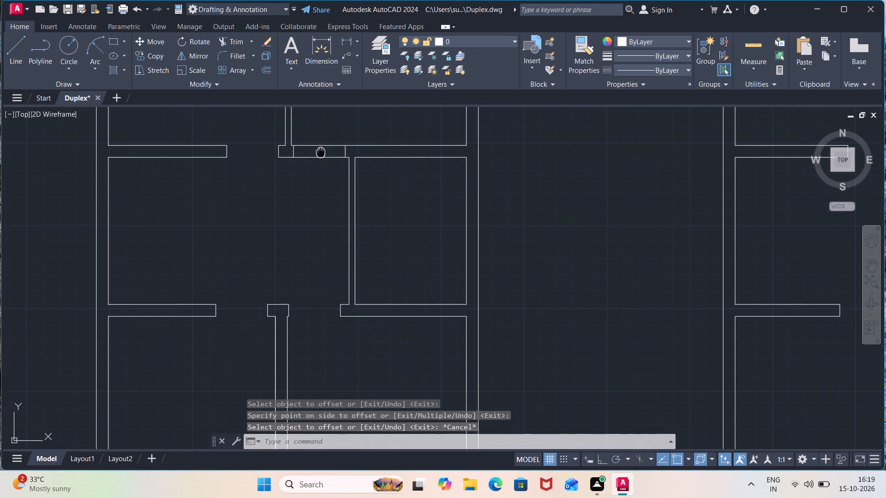
pyautogui.moveTo(325, 153); pyautogui.dragTo(380, 157, button='middle')
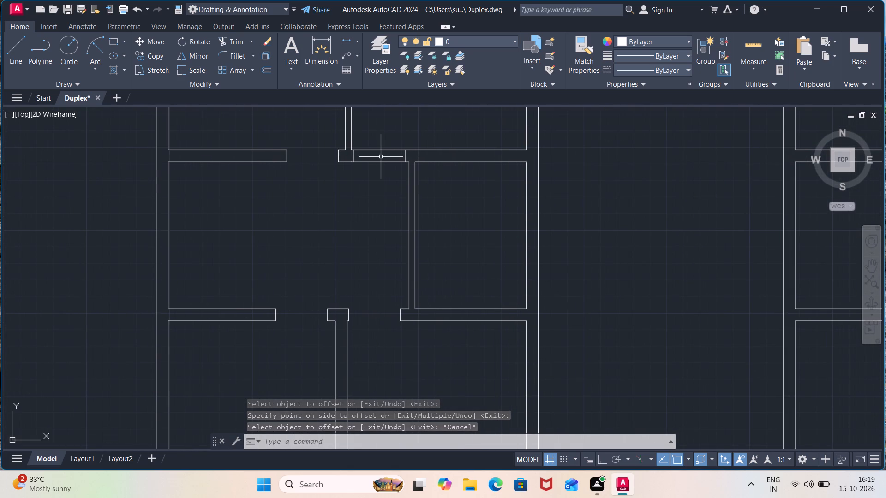
pyautogui.write('tr')
pyautogui.press('Return')
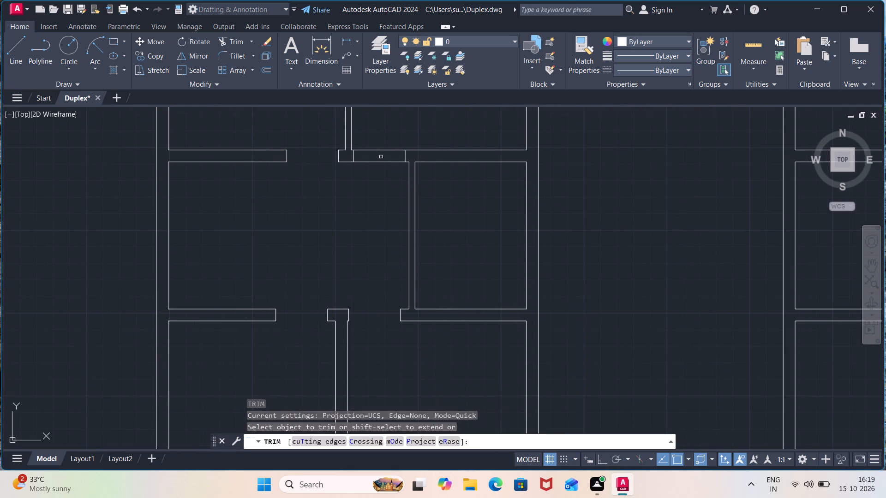
pyautogui.click(384, 172)
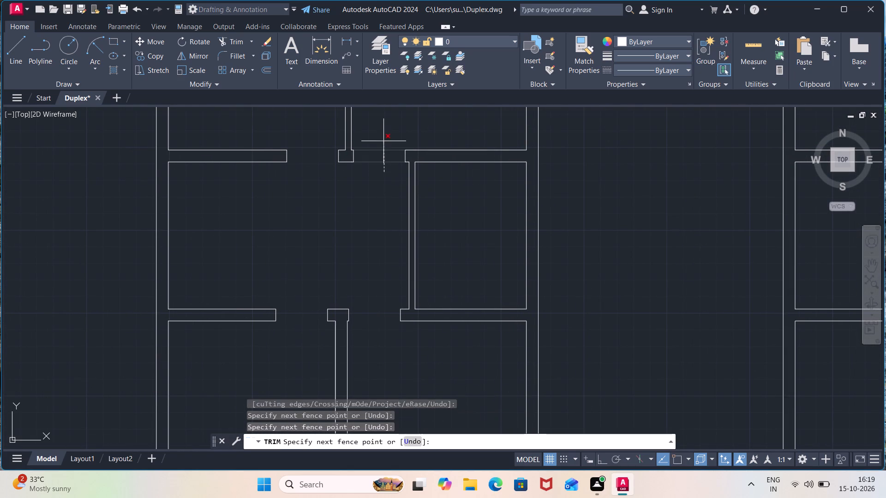
pyautogui.click(383, 136)
pyautogui.scroll(-1, 383, 136)
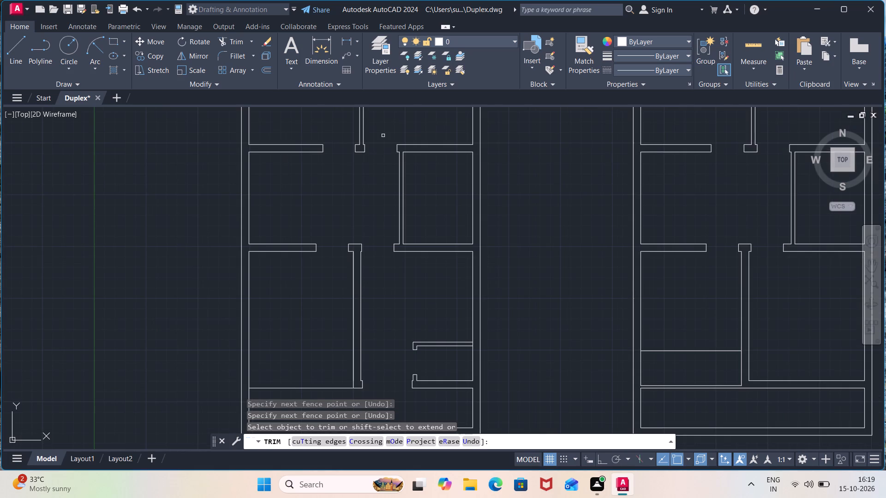
pyautogui.moveTo(383, 136); pyautogui.dragTo(345, 184, button='middle')
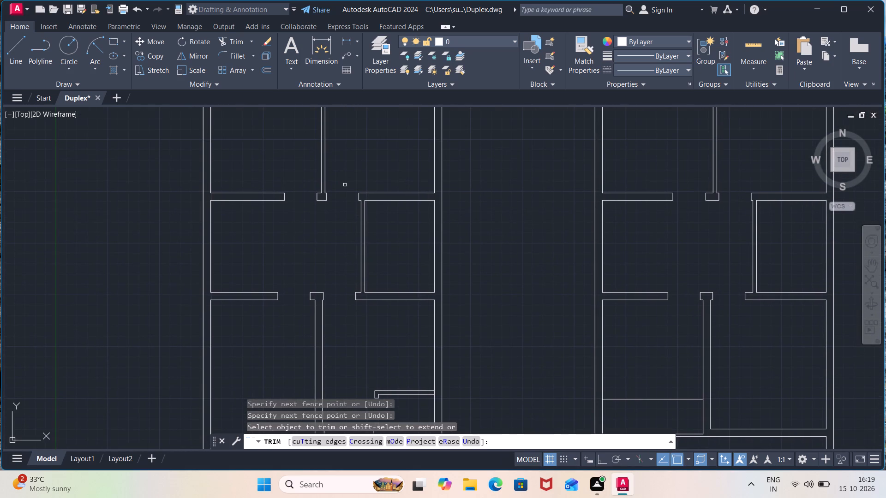
pyautogui.press('Escape')
pyautogui.press('Escape')
pyautogui.press('Escape')
pyautogui.press('Escape')
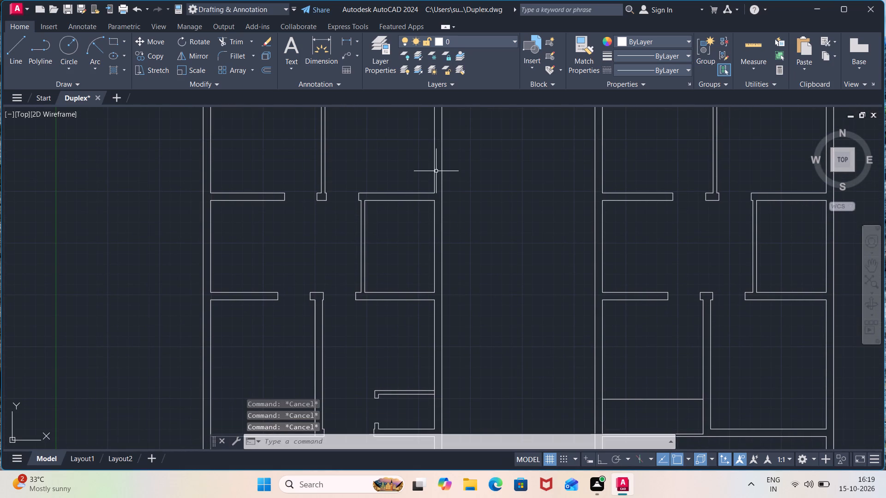
# Move the entire right-hand floor plan leftward, closer to the left-hand plan and level with it.
pyautogui.scroll(-1, 479, 172)
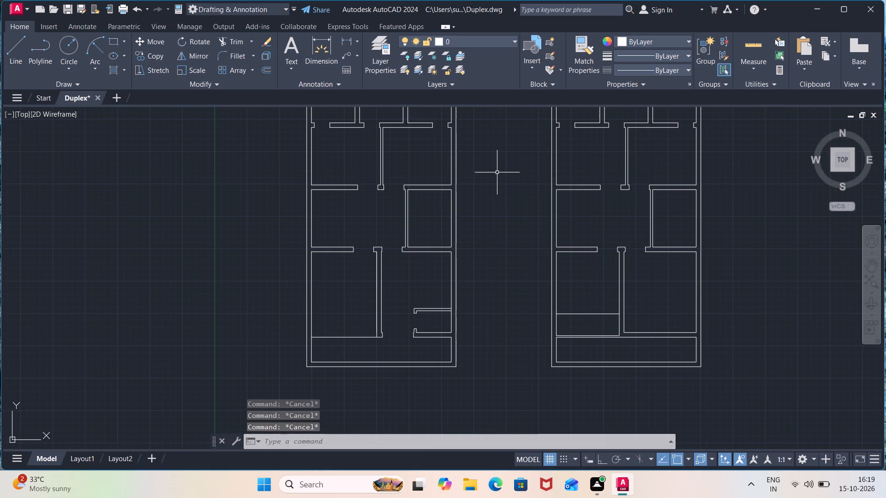
pyautogui.scroll(-1, 497, 172)
pyautogui.moveTo(497, 172); pyautogui.dragTo(499, 191, button='middle')
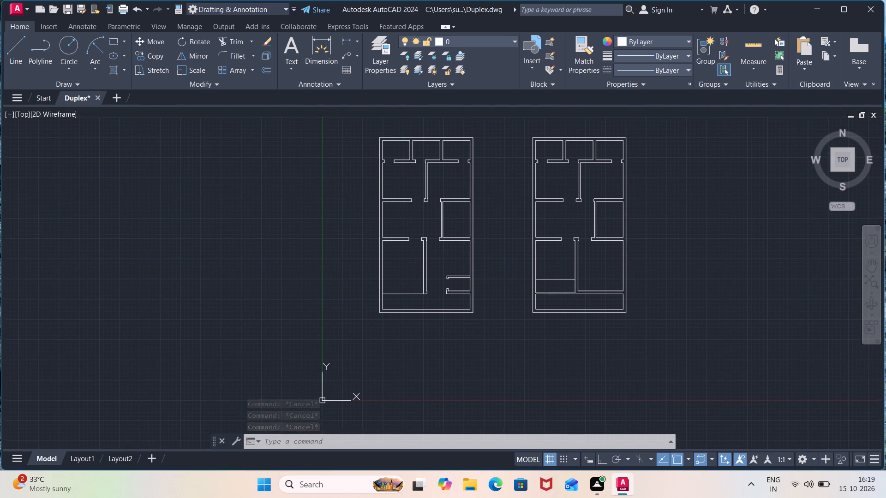
pyautogui.scroll(1, 499, 191)
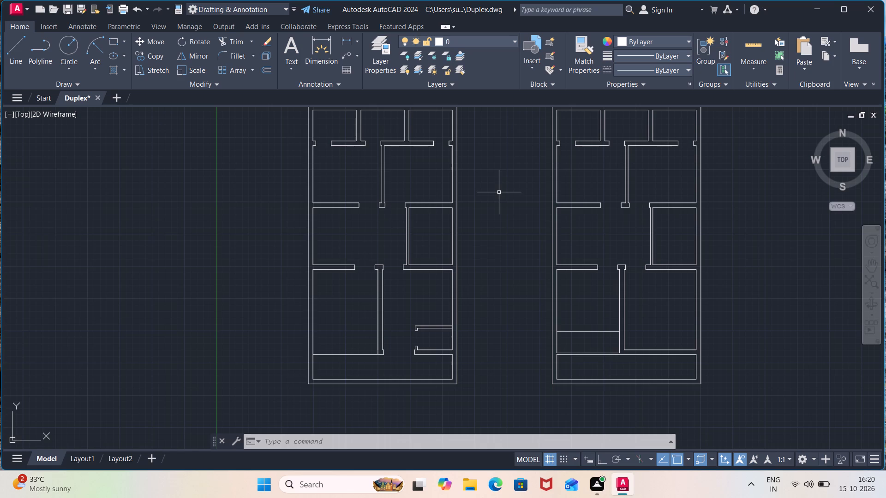
pyautogui.scroll(-1, 491, 194)
pyautogui.moveTo(491, 194); pyautogui.dragTo(516, 232, button='middle')
pyautogui.click(546, 169)
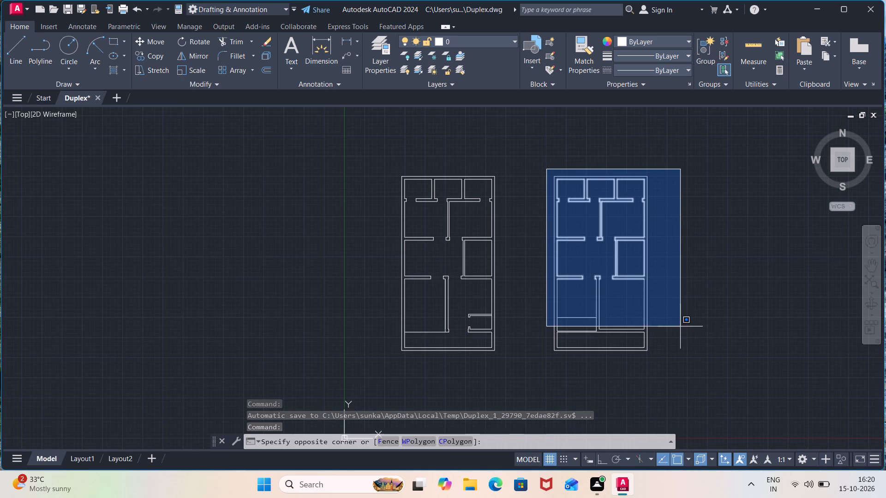
pyautogui.click(671, 369)
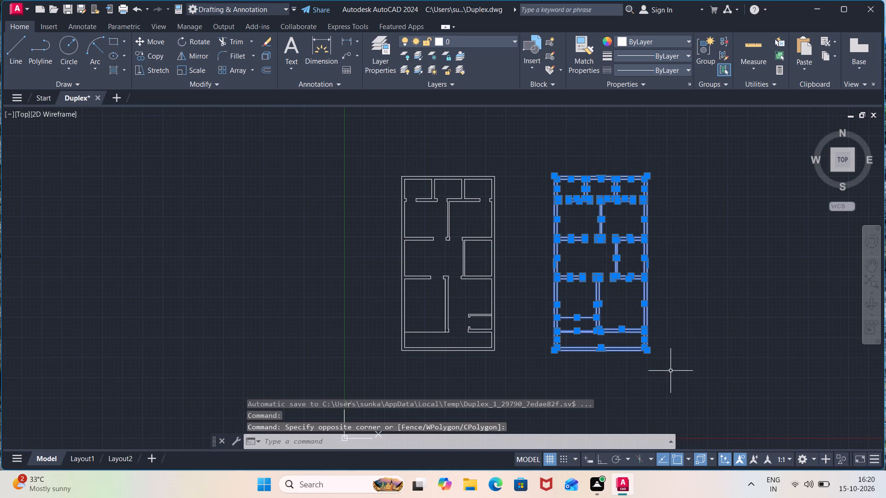
pyautogui.press('m')
pyautogui.press('Return')
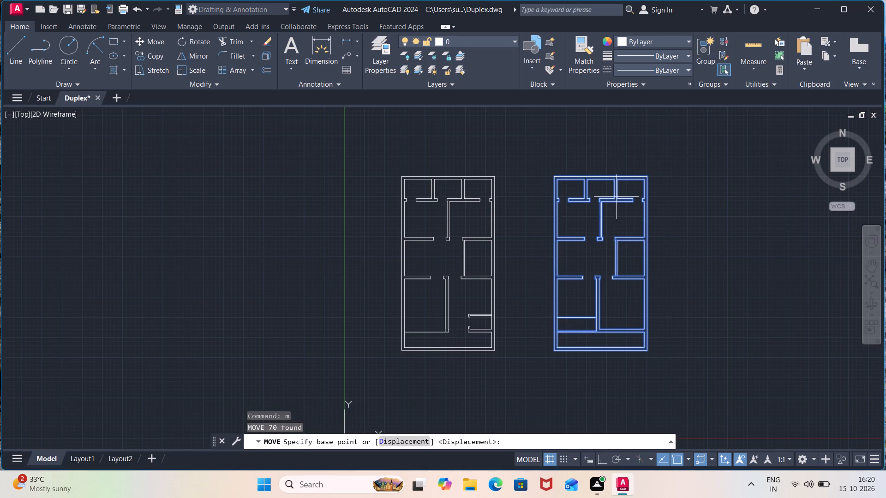
pyautogui.click(555, 177)
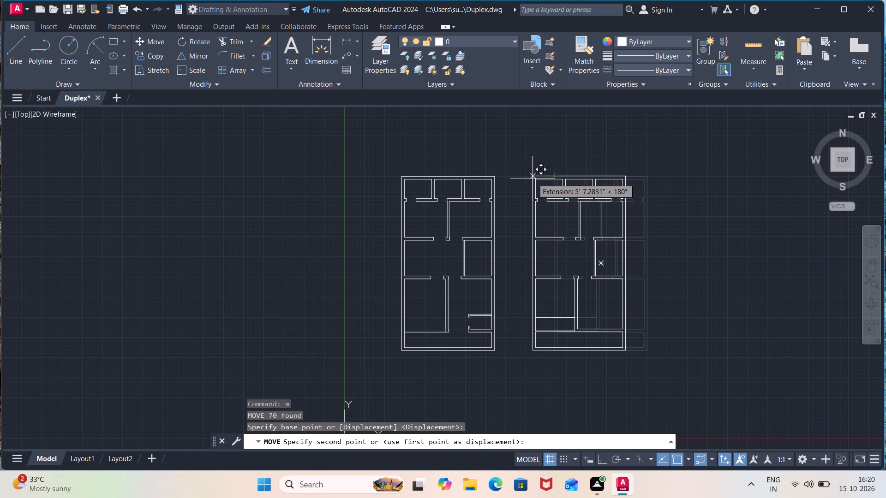
pyautogui.click(527, 179)
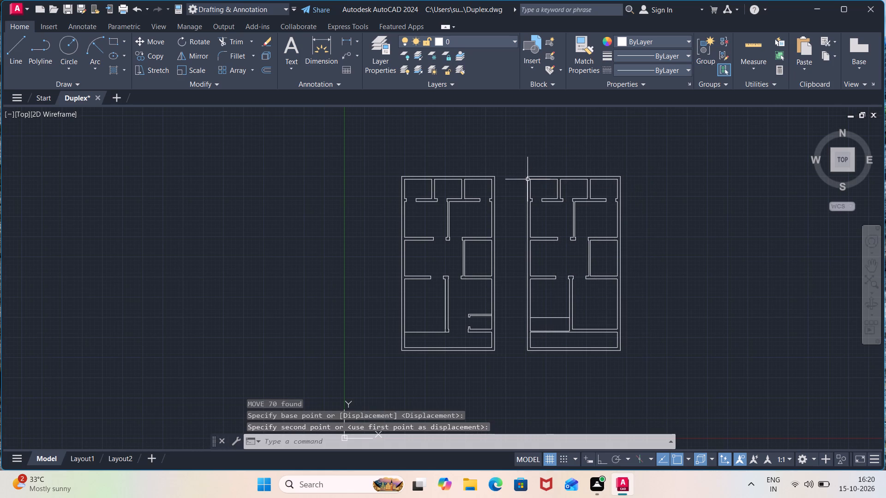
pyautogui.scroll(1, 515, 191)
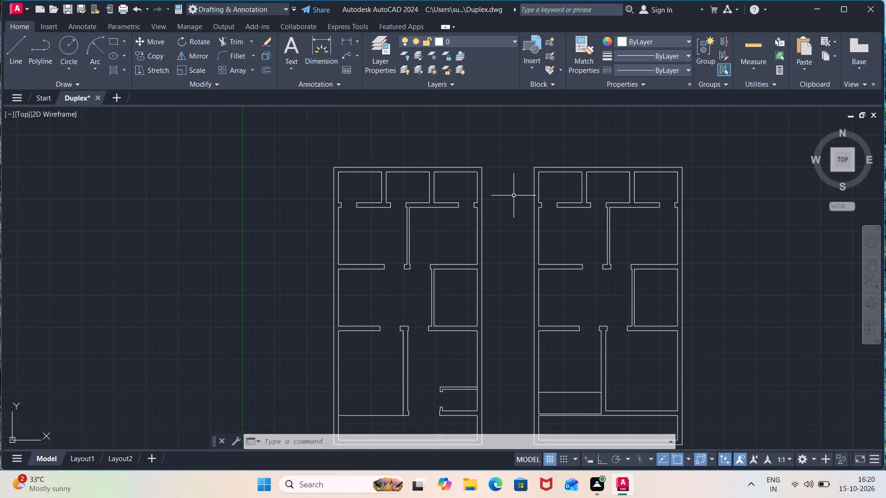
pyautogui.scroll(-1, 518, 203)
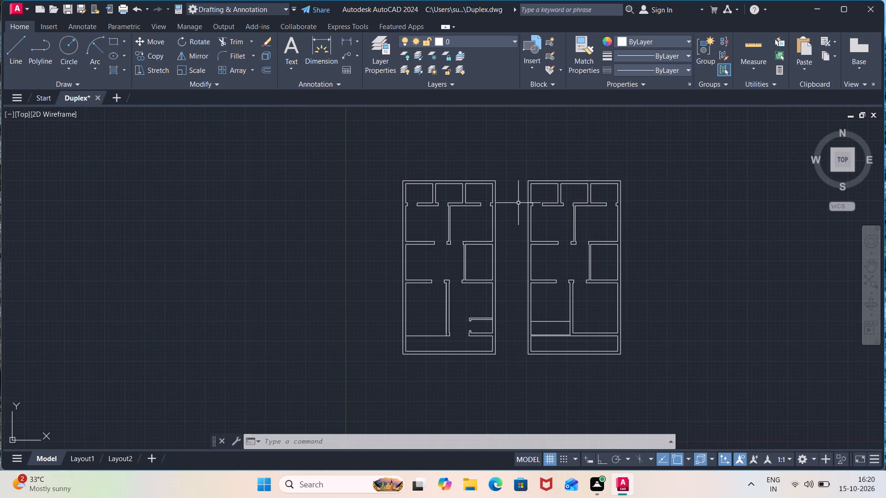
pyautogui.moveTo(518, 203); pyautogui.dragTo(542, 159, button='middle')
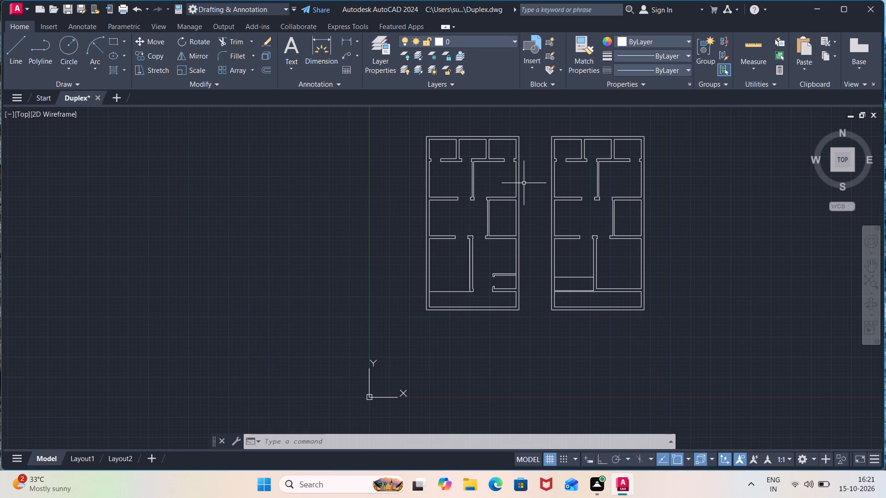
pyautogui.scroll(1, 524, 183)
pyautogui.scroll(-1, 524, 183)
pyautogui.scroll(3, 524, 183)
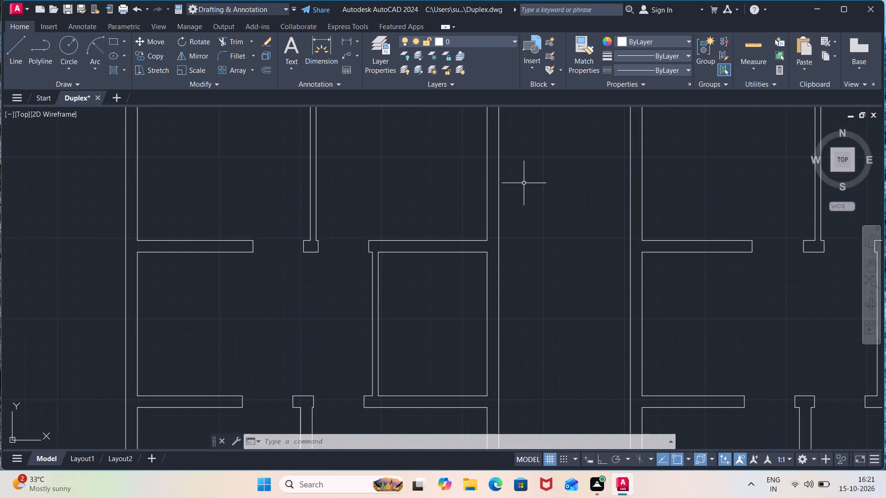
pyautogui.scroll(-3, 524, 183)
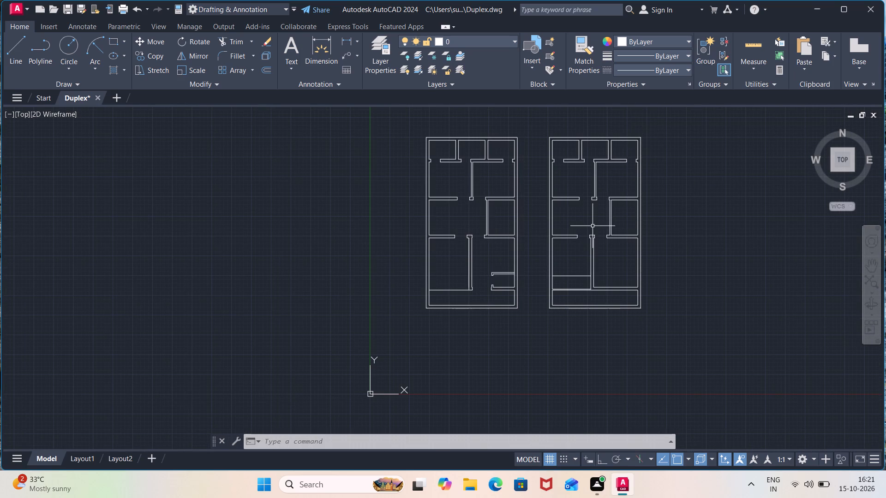
# Draw a jamb line across the thickness of the wall below the right-hand plan's lower-right room.
pyautogui.moveTo(663, 218); pyautogui.dragTo(636, 224, button='middle')
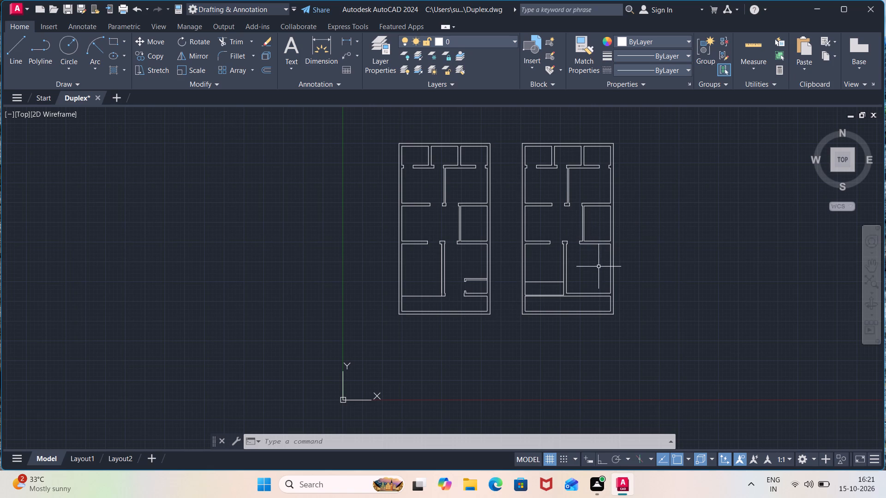
pyautogui.scroll(2, 605, 269)
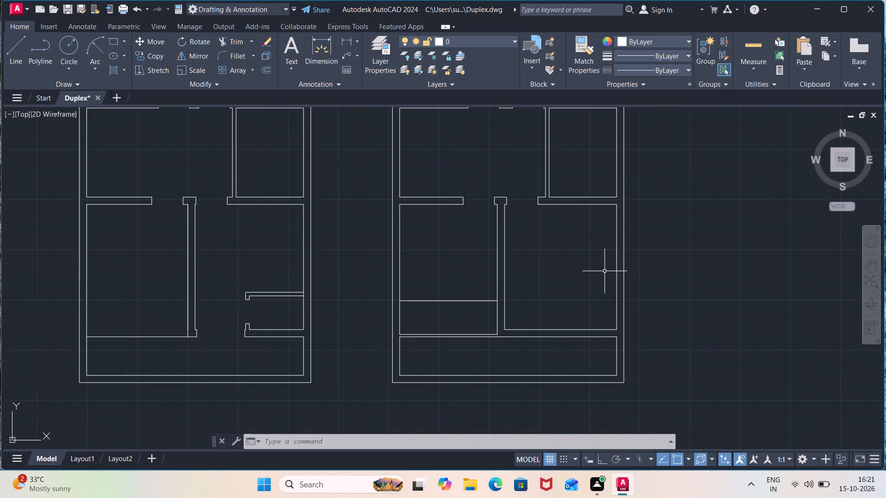
pyautogui.press('l')
pyautogui.press('Return')
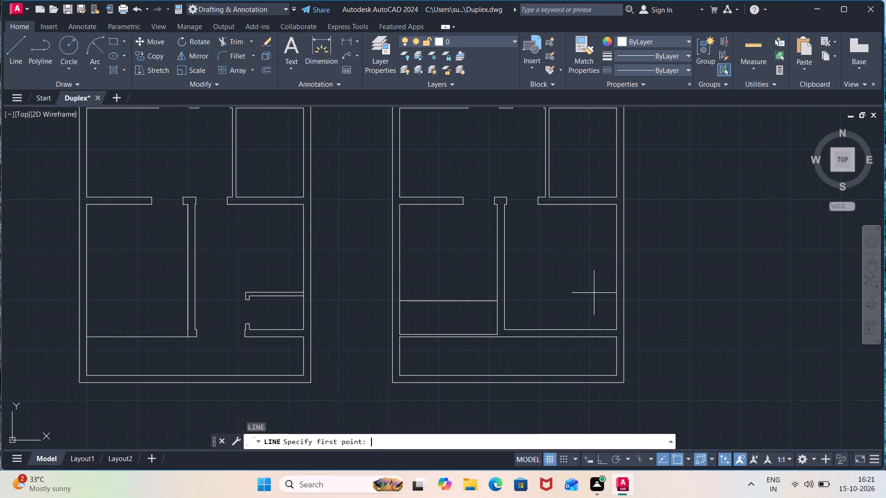
pyautogui.scroll(2, 566, 331)
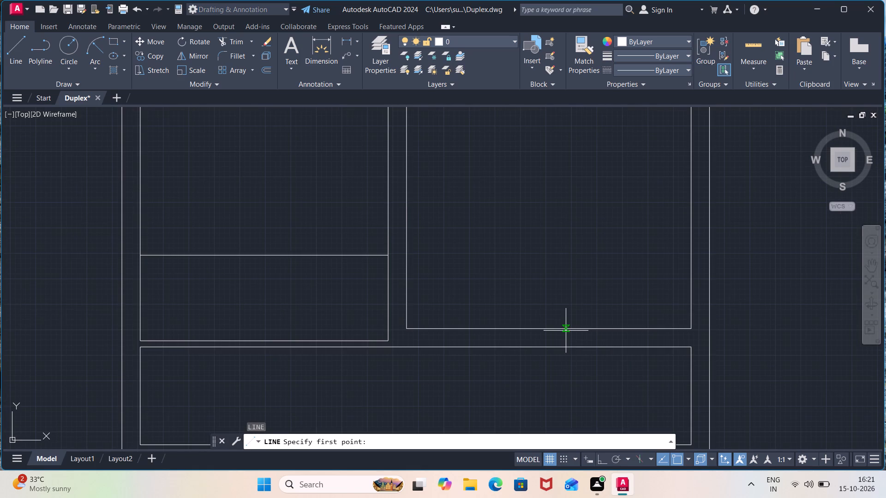
pyautogui.click(574, 330)
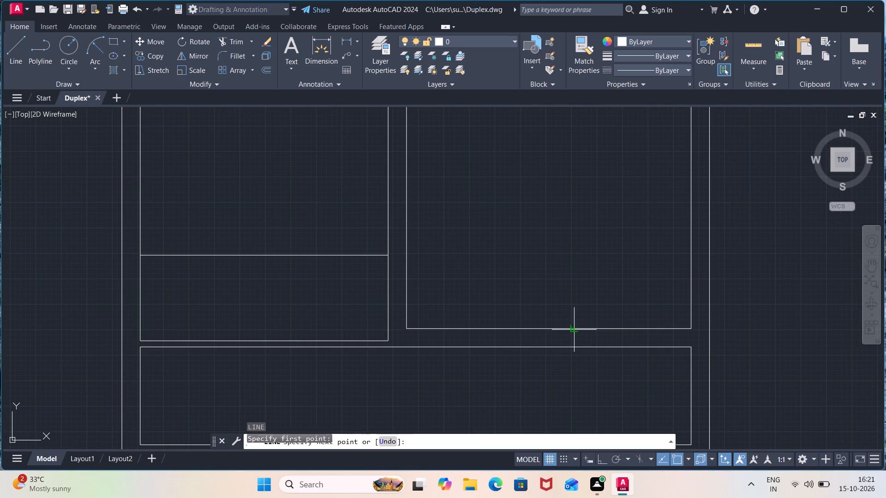
pyautogui.click(573, 344)
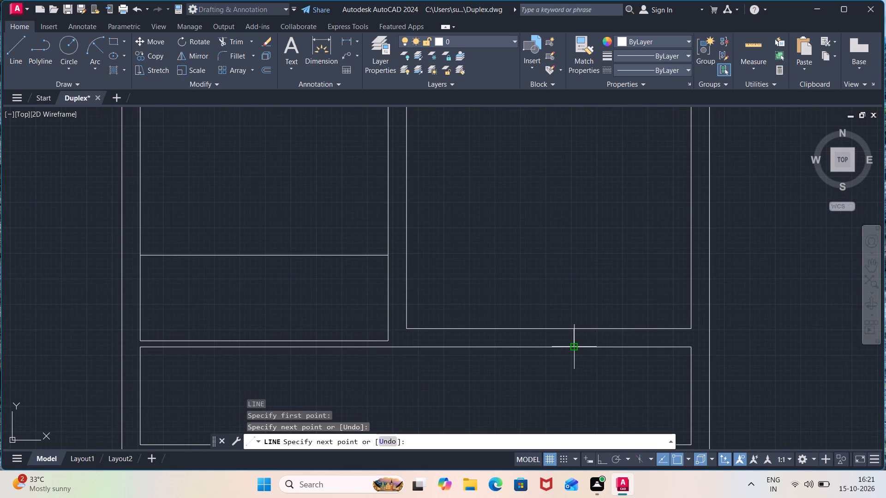
pyautogui.press('Escape')
# Offset the lower-right room's new jamb line 5' to the left.
pyautogui.press('o')
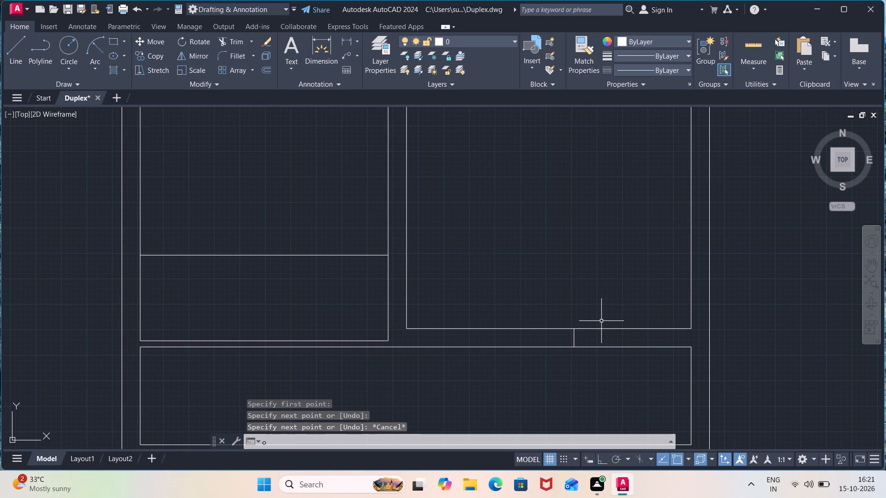
pyautogui.press('Return')
pyautogui.write("5'")
pyautogui.press('Return')
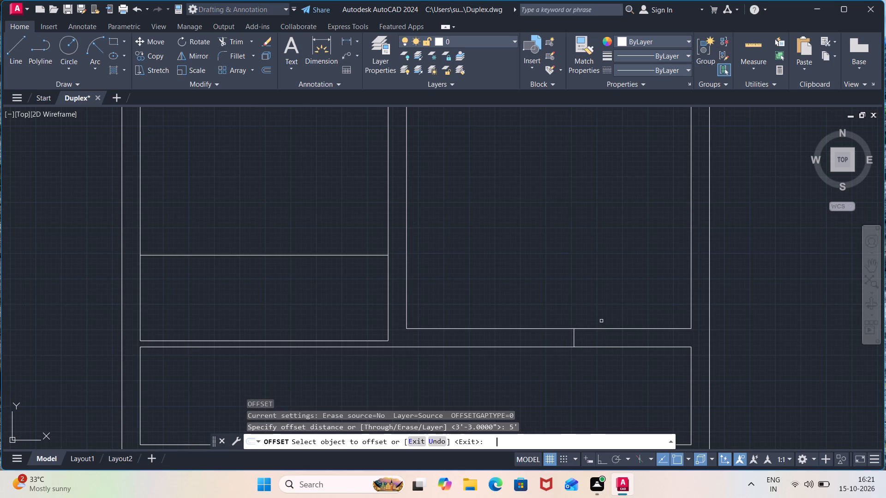
pyautogui.click(575, 340)
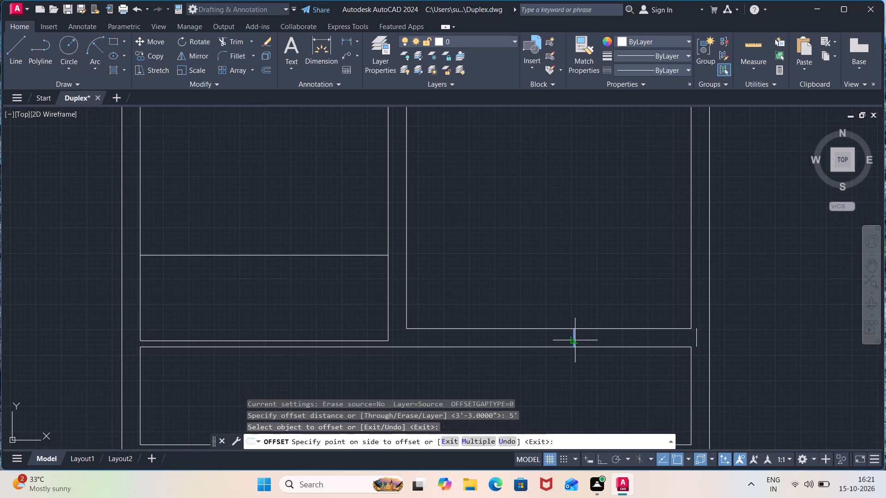
pyautogui.click(471, 311)
pyautogui.press('Escape')
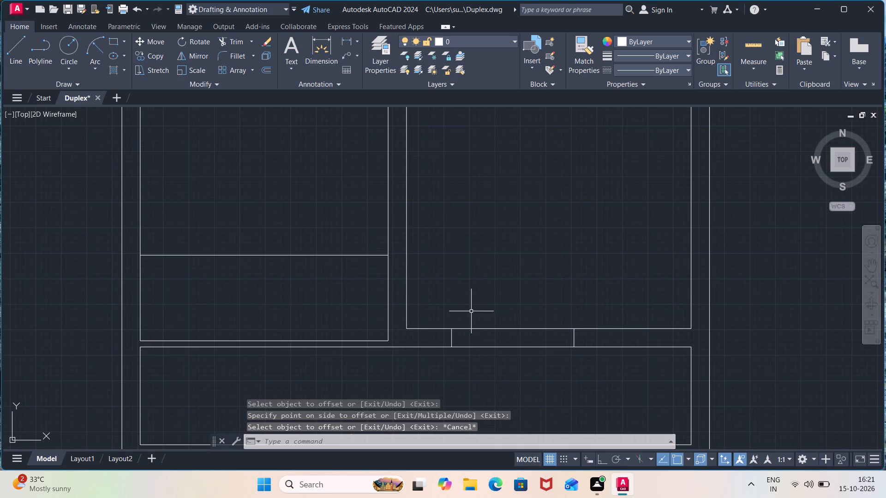
# Trim both wall lines between the two jamb lines below the right-hand plan's lower-right room to open the doorway.
pyautogui.write('tr')
pyautogui.press('Return')
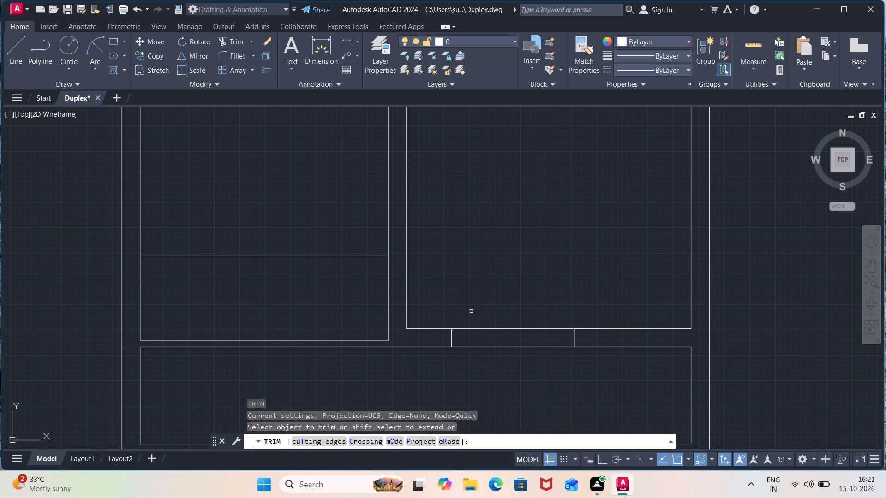
pyautogui.click(515, 312)
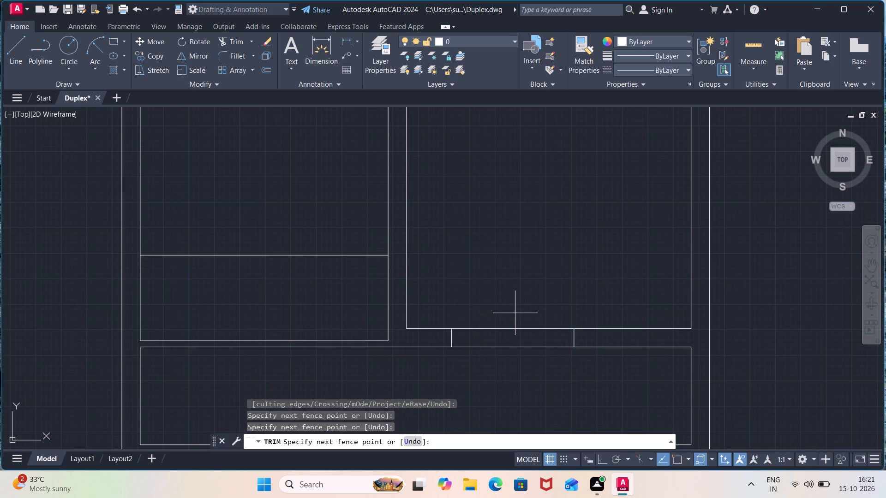
pyautogui.click(511, 354)
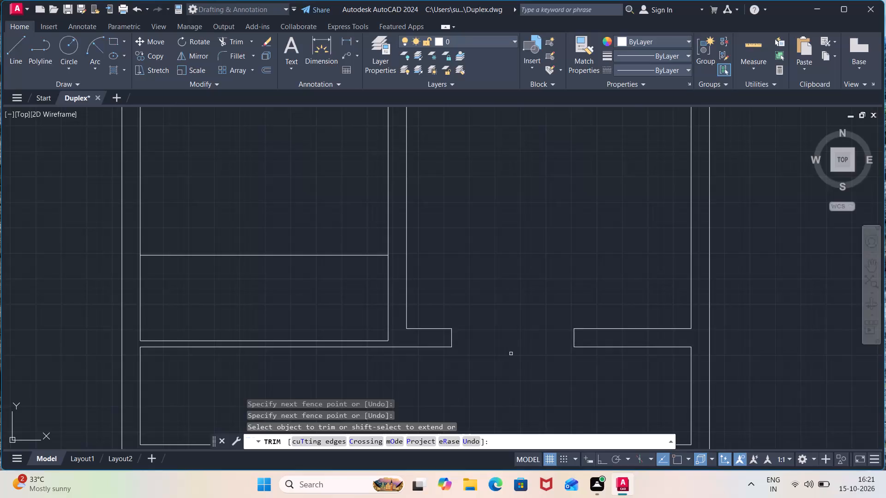
pyautogui.scroll(-3, 511, 354)
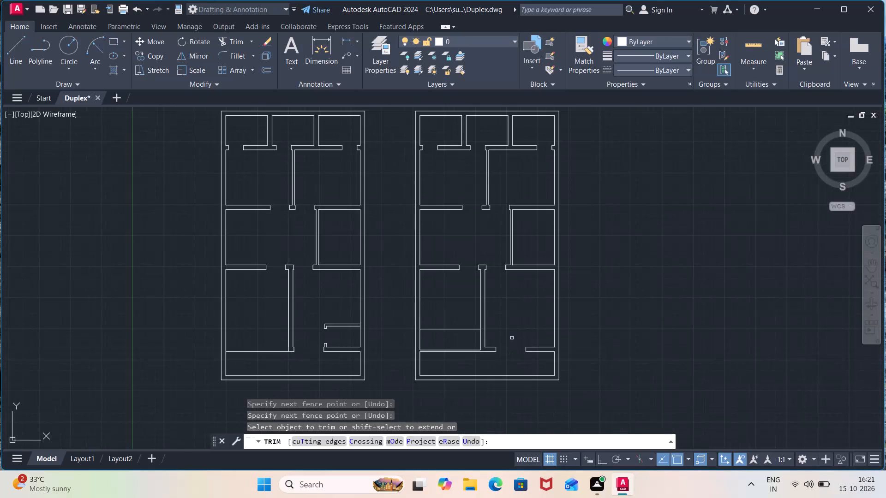
pyautogui.moveTo(513, 322); pyautogui.dragTo(554, 347, button='middle')
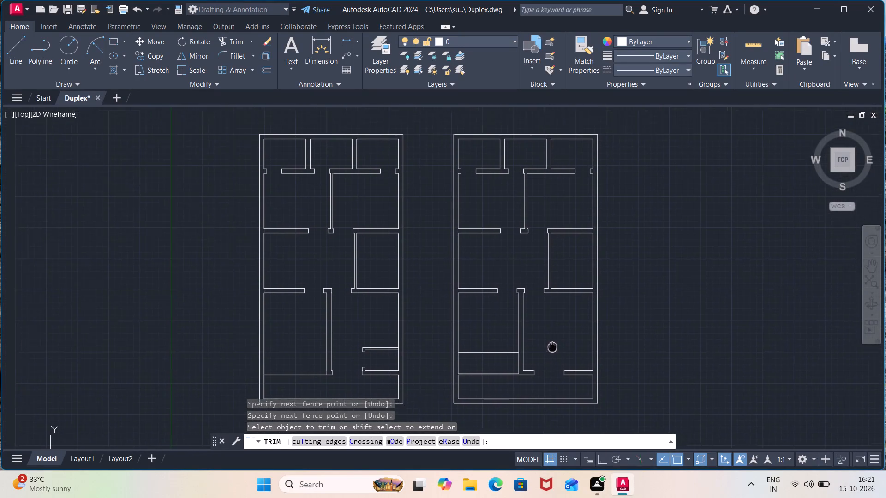
pyautogui.moveTo(554, 347); pyautogui.dragTo(570, 355, button='middle')
pyautogui.press('Escape')
pyautogui.press('Escape')
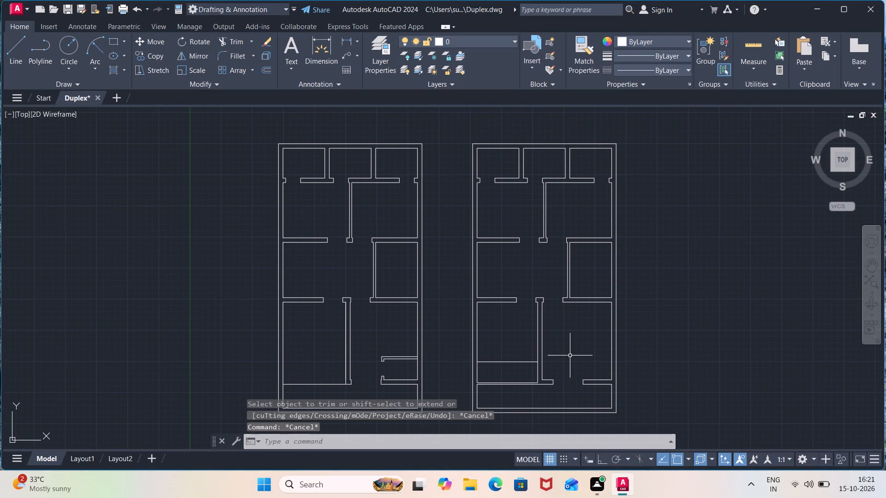
pyautogui.press('Escape')
pyautogui.press('Escape')
pyautogui.press('Escape')
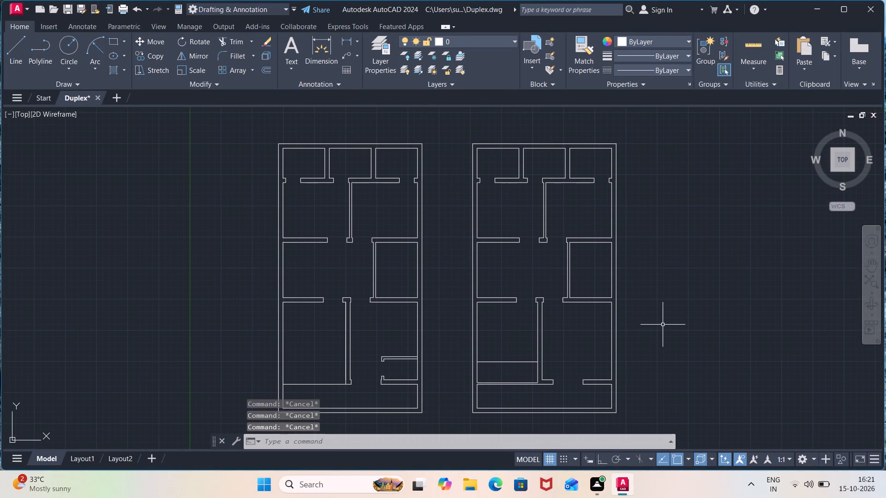
# Draw an L-shape in the empty space beside the right-hand plan: a 3'3" horizontal line, then a 3'3" vertical line up from its right end.
pyautogui.press('l')
pyautogui.press('Return')
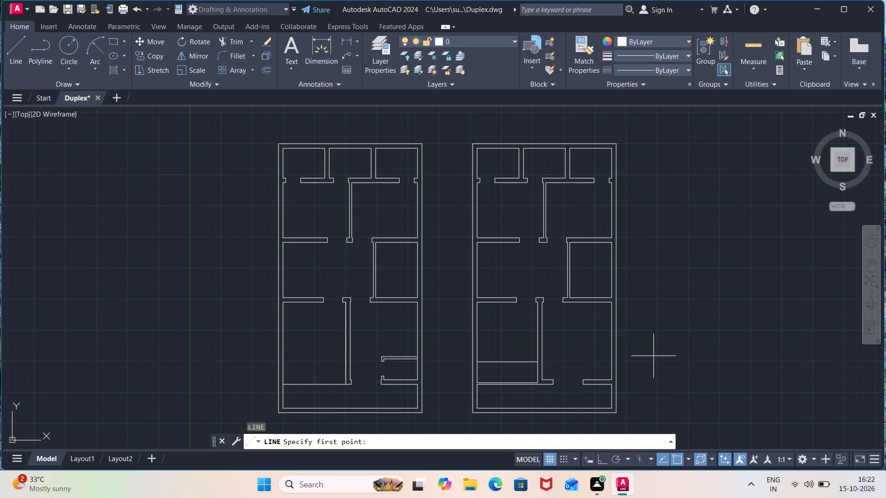
pyautogui.click(687, 331)
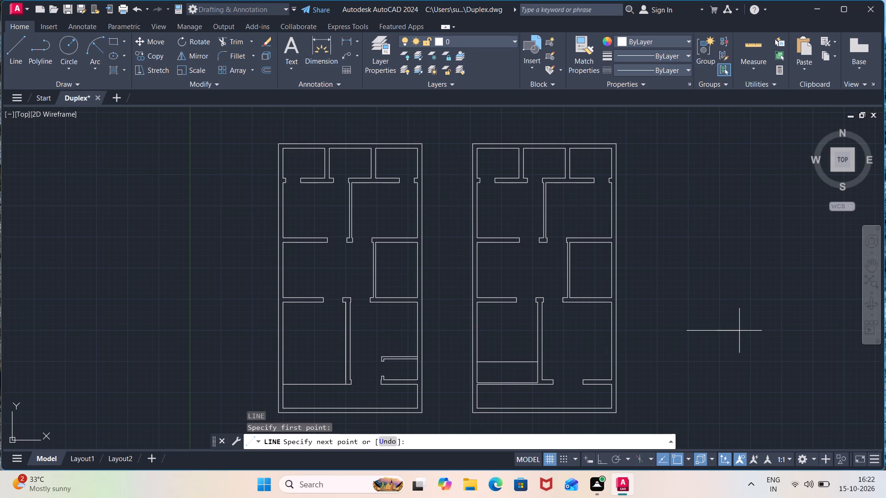
pyautogui.write('3\'3"')
pyautogui.press('Return')
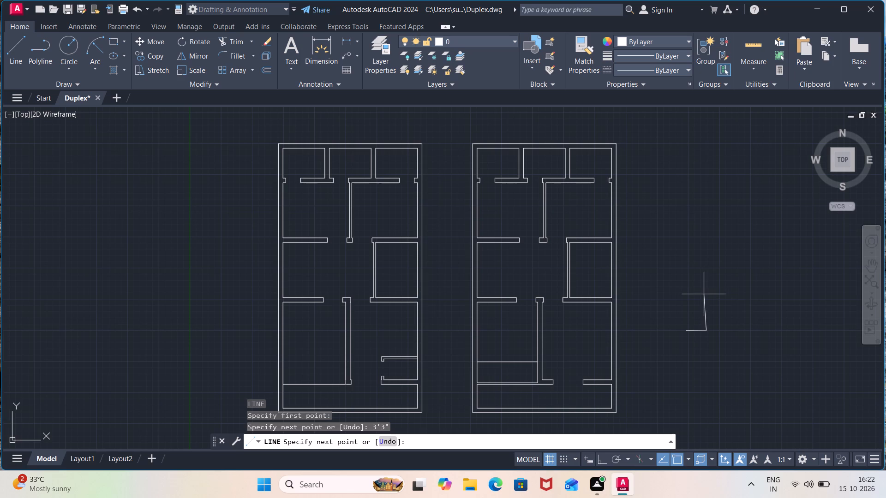
pyautogui.press('F8')
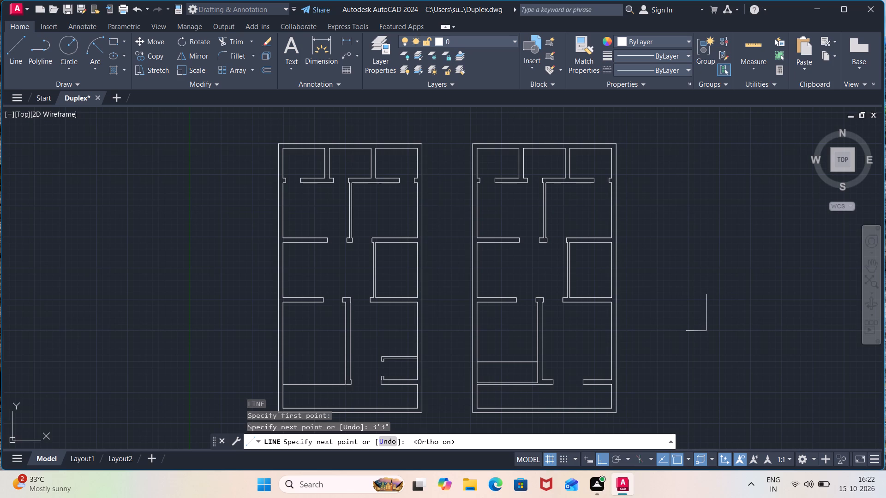
pyautogui.write("3'")
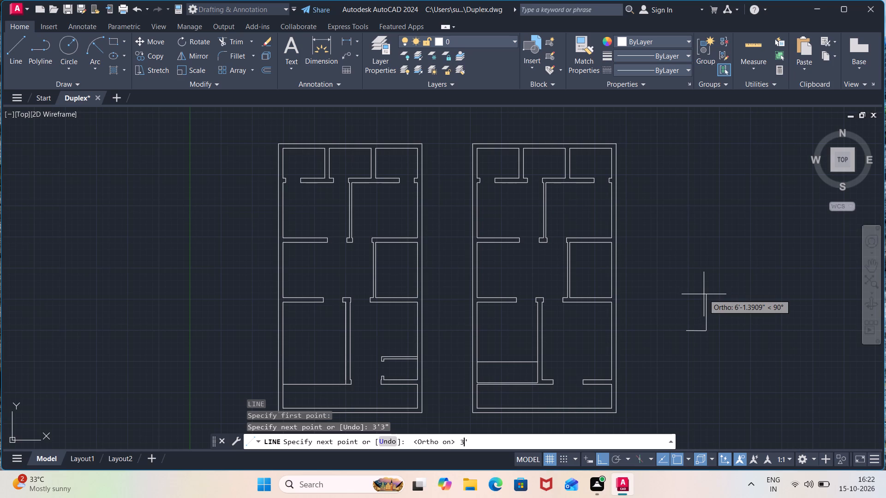
pyautogui.press('3')
pyautogui.hotkey('shift', '"')
pyautogui.press('Return')
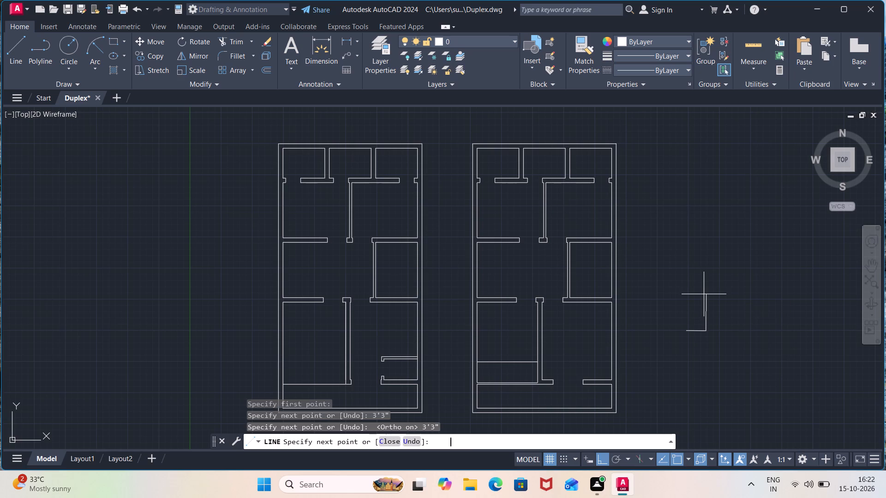
pyautogui.press('Escape')
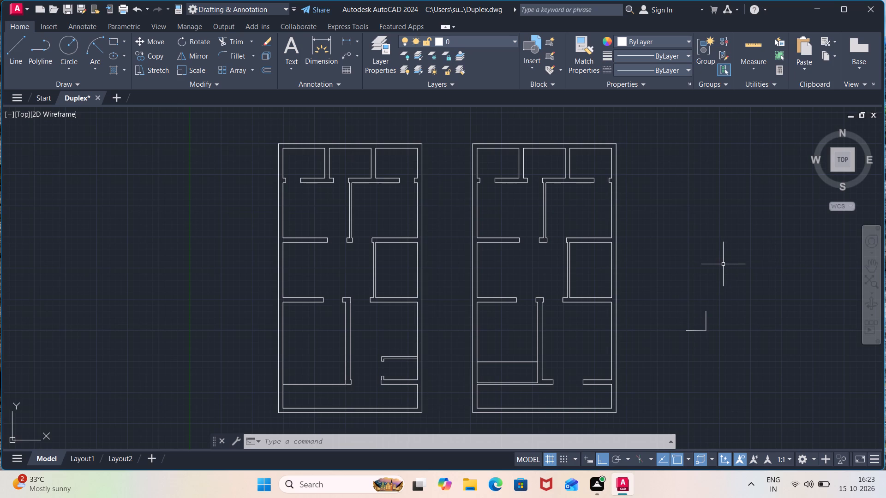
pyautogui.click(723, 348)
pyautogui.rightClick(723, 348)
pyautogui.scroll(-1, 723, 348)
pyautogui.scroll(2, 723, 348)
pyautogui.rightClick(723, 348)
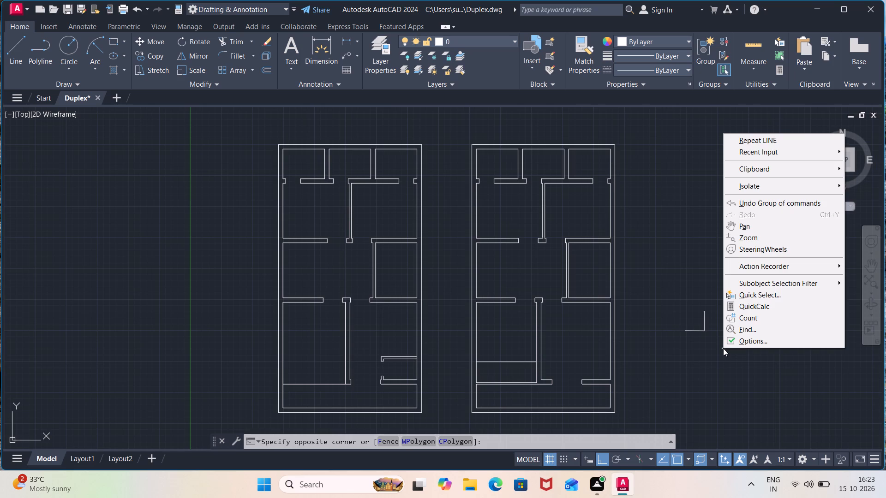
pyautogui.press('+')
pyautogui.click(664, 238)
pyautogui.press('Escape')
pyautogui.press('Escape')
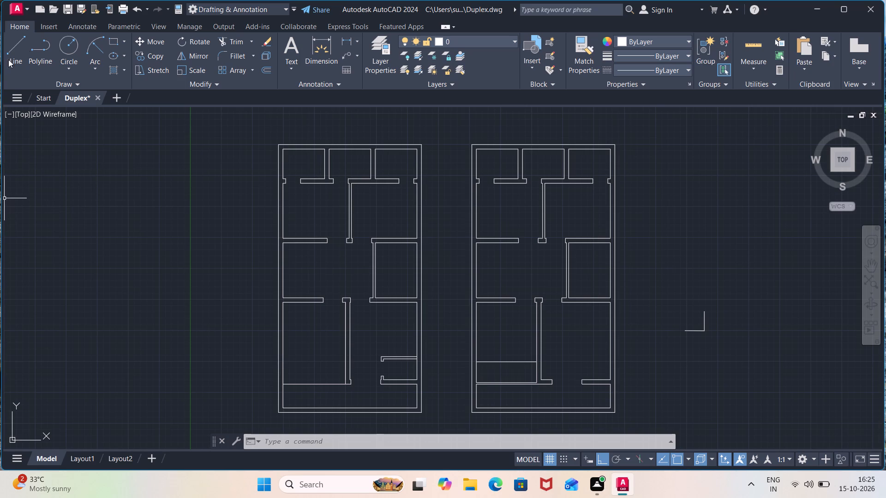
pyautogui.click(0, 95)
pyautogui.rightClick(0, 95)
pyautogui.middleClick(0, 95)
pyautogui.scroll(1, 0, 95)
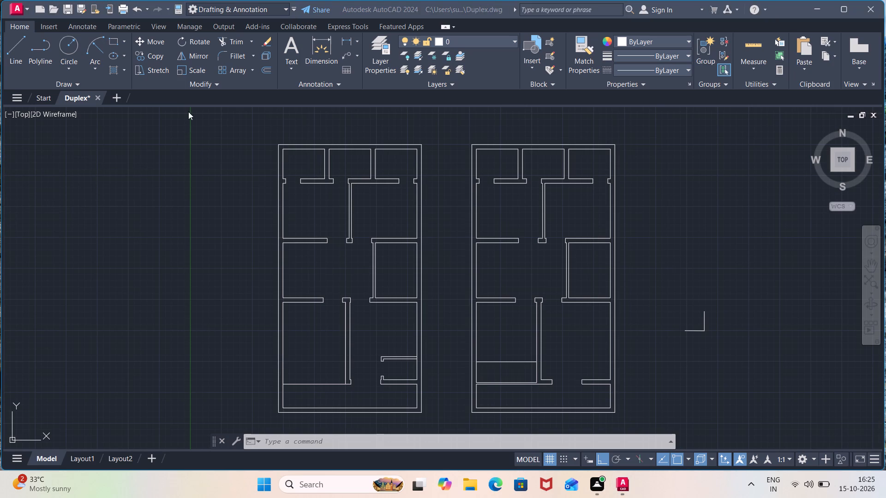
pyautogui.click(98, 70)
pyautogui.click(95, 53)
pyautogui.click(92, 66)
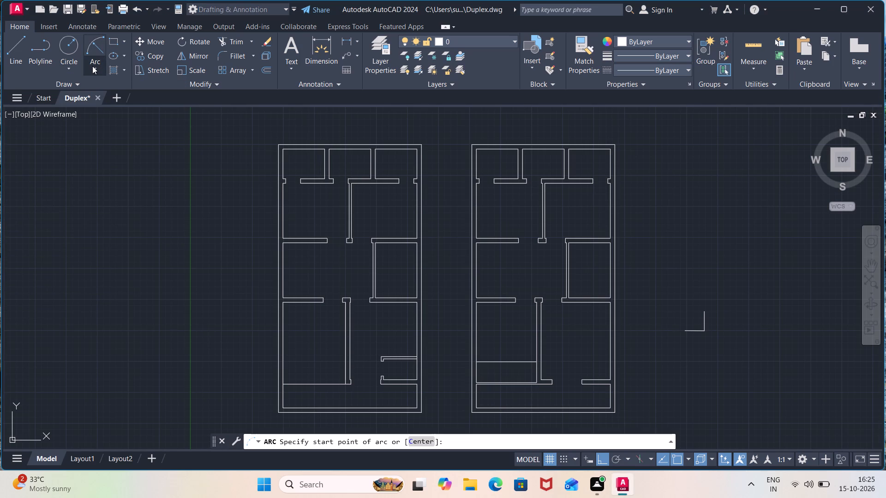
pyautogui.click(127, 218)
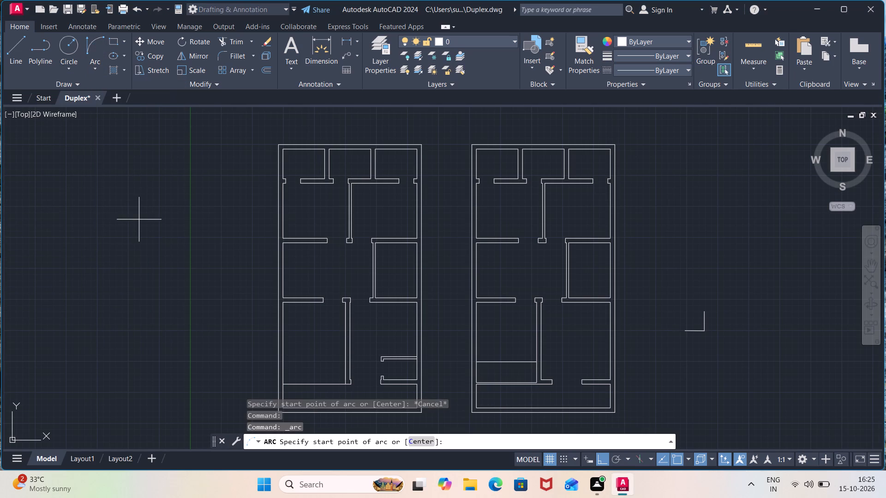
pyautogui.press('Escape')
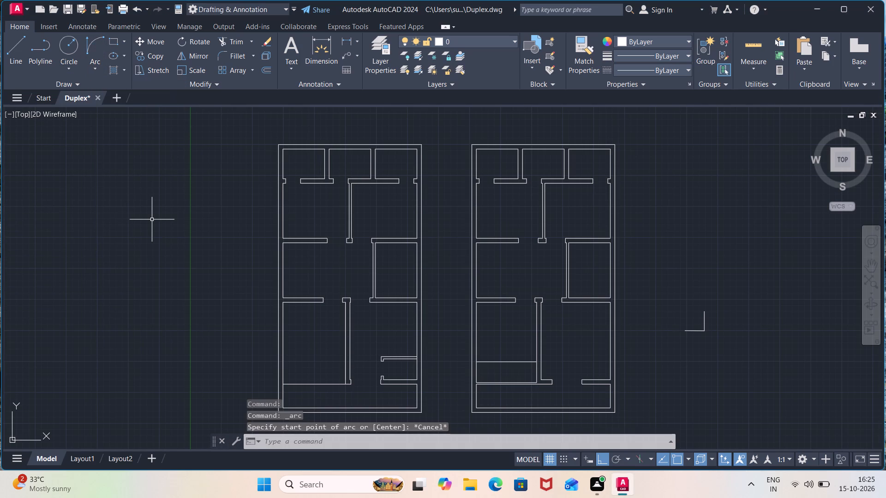
# Offset the L-shape's vertical line 2" to the left to give the door leaf its thickness.
pyautogui.press('o')
pyautogui.press('Return')
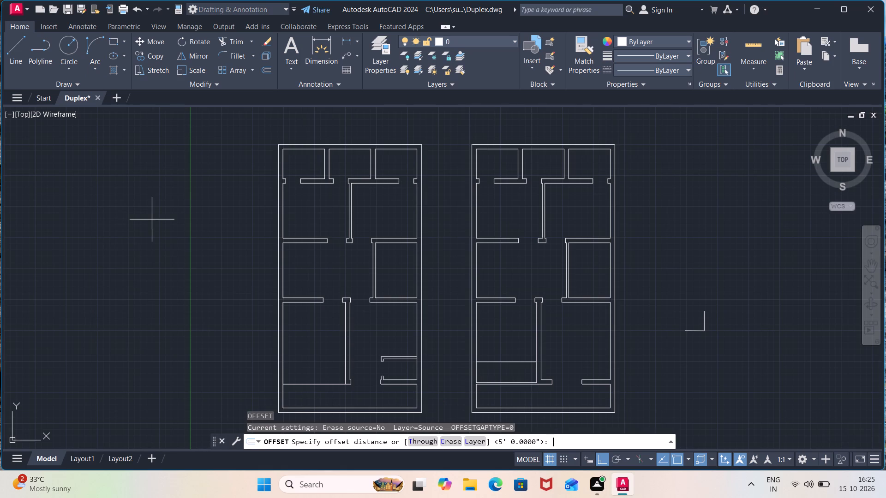
pyautogui.write('2"')
pyautogui.press('Return')
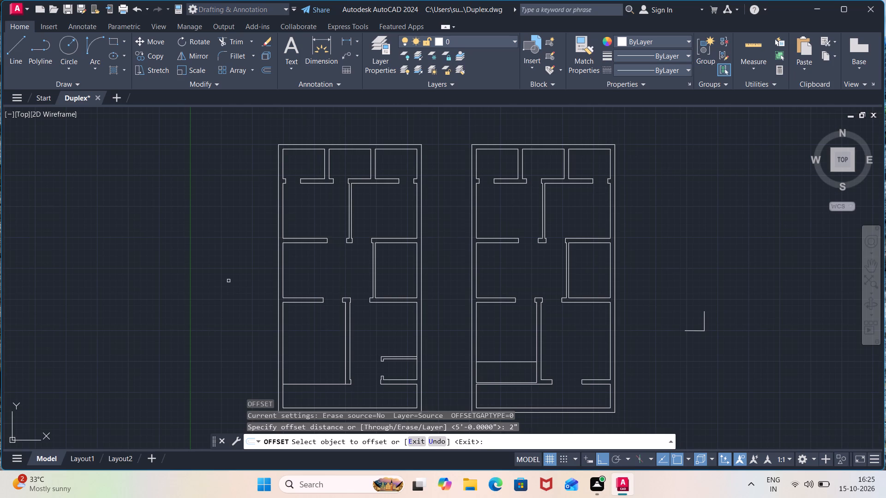
pyautogui.click(706, 322)
pyautogui.click(699, 338)
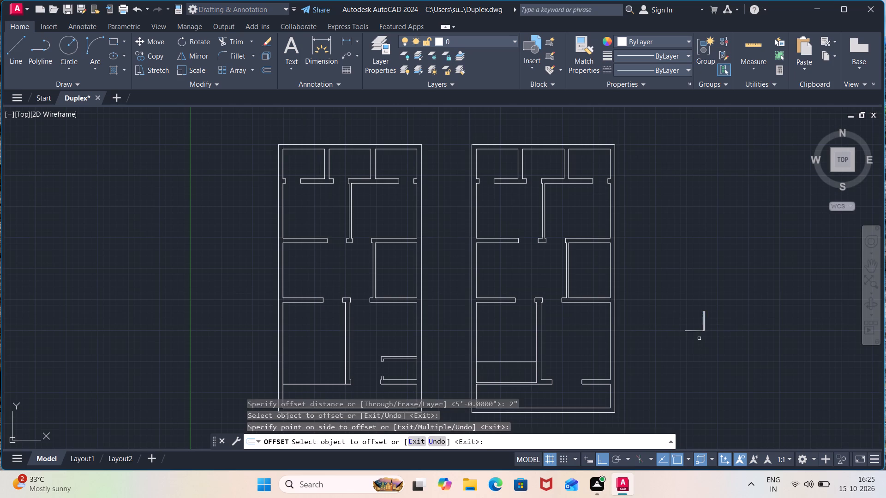
pyautogui.scroll(3, 697, 337)
pyautogui.press('Escape')
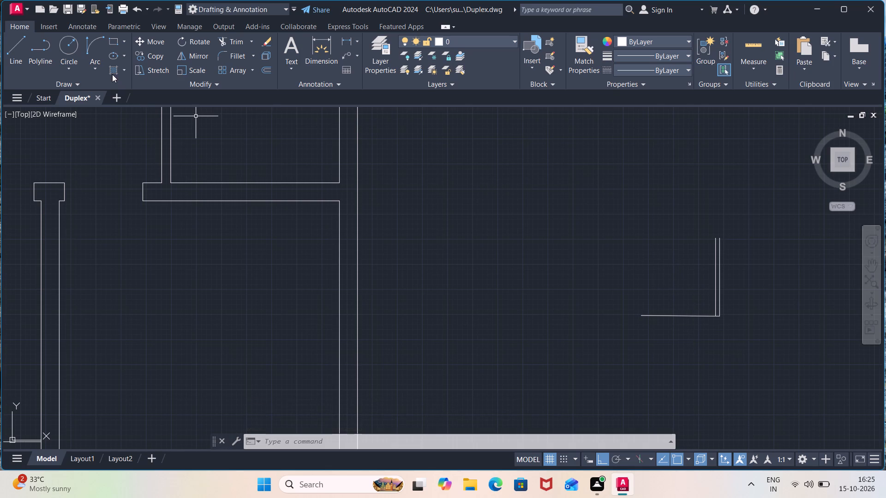
# Draw a Start, End, Direction arc from the outer vertical line's top end to the horizontal line's left end as the door swing.
pyautogui.click(98, 67)
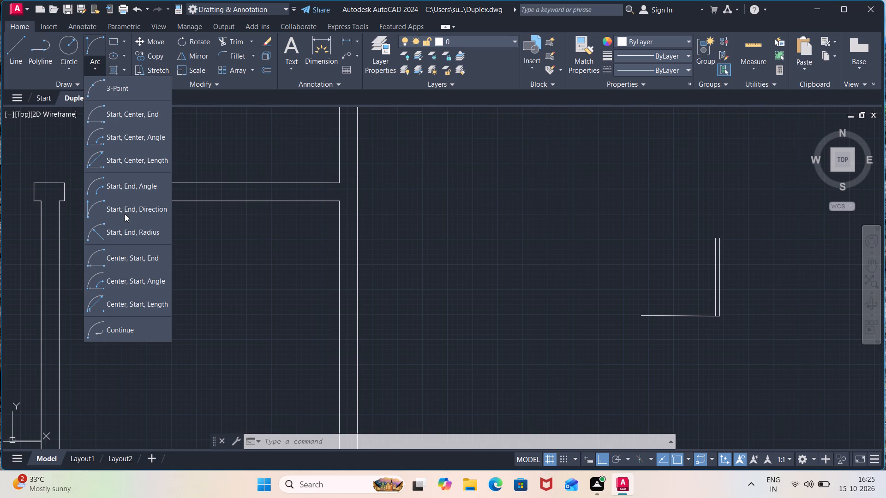
pyautogui.click(125, 214)
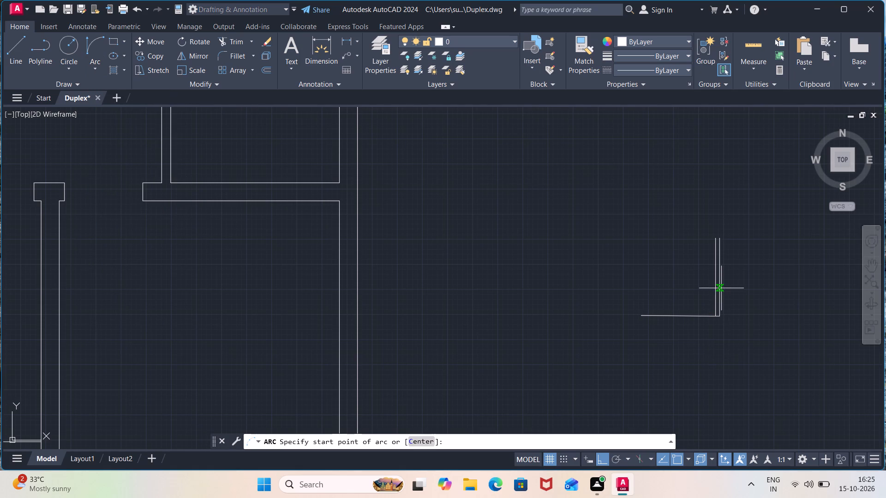
pyautogui.click(720, 237)
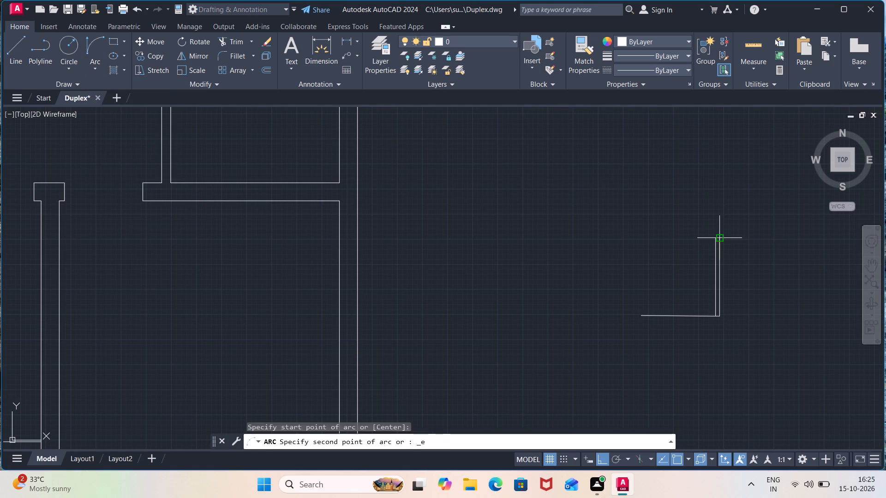
pyautogui.click(641, 314)
pyautogui.click(629, 300)
# Move the door symbol by its outer lower corner onto the jamb corner of the lower-left room's doorway in the right-hand plan.
pyautogui.scroll(-2, 673, 261)
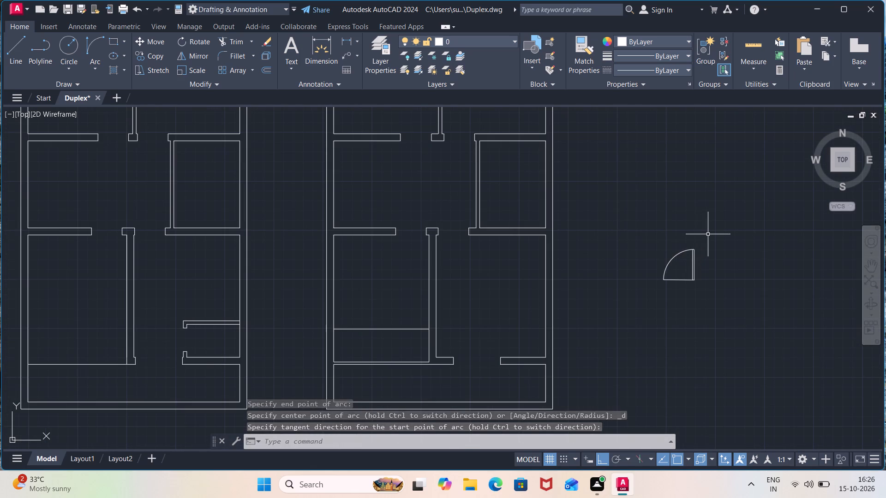
pyautogui.moveTo(708, 234); pyautogui.dragTo(687, 252)
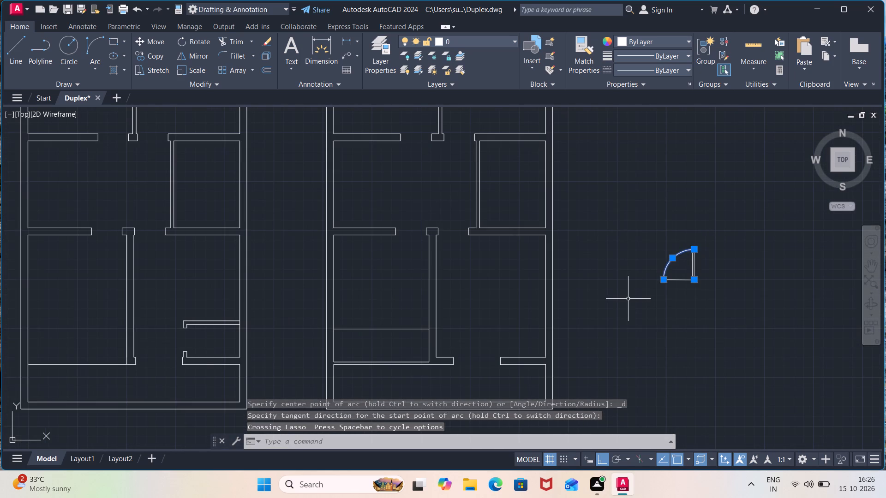
pyautogui.click(695, 262)
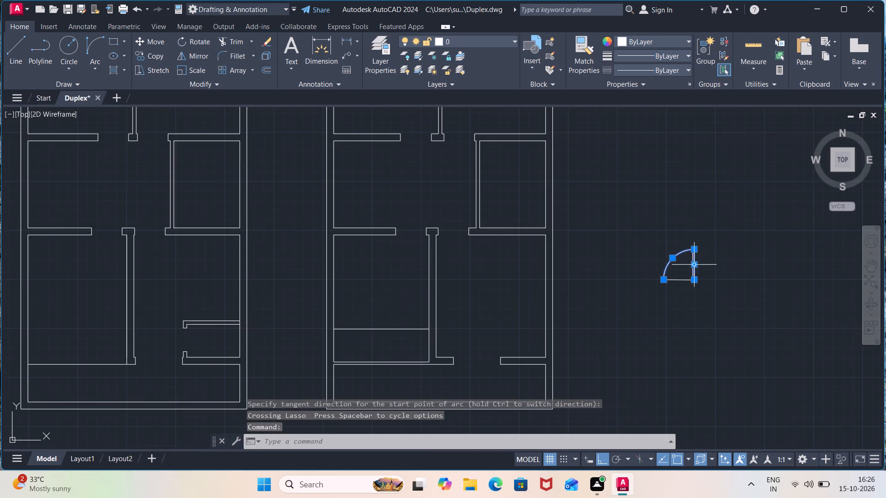
pyautogui.scroll(3, 696, 262)
pyautogui.click(673, 262)
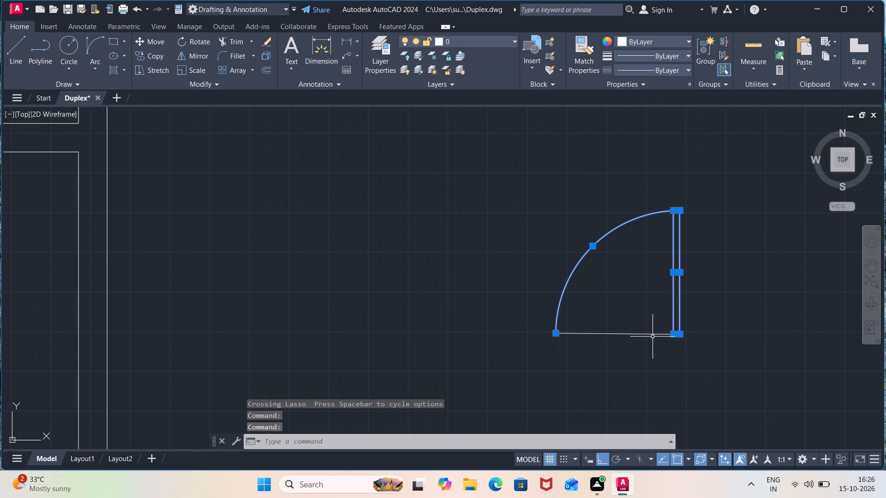
pyautogui.click(649, 334)
pyautogui.press('m')
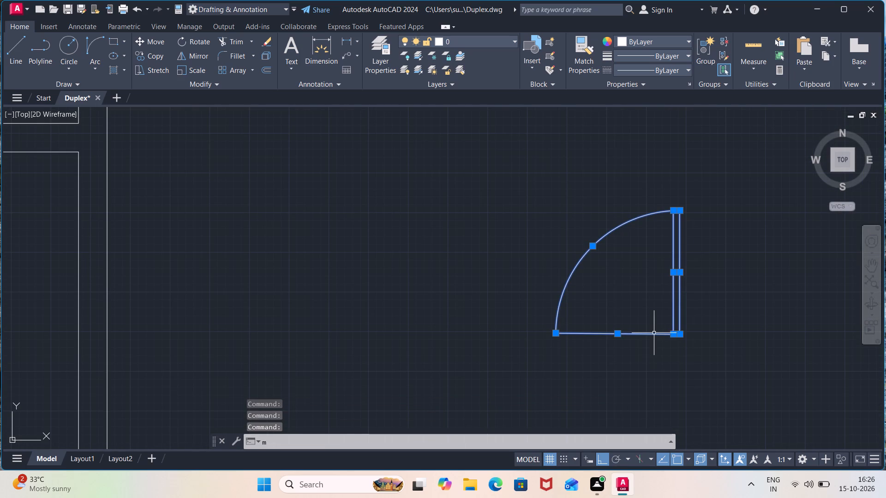
pyautogui.press('Return')
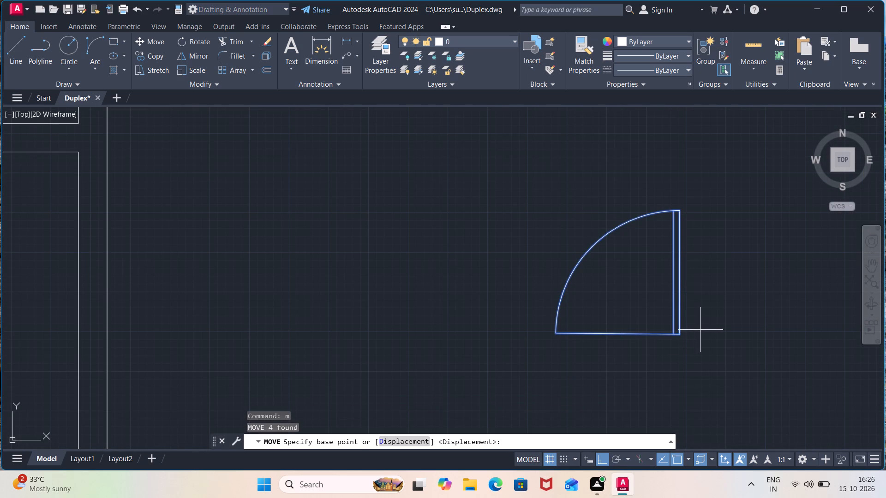
pyautogui.click(680, 336)
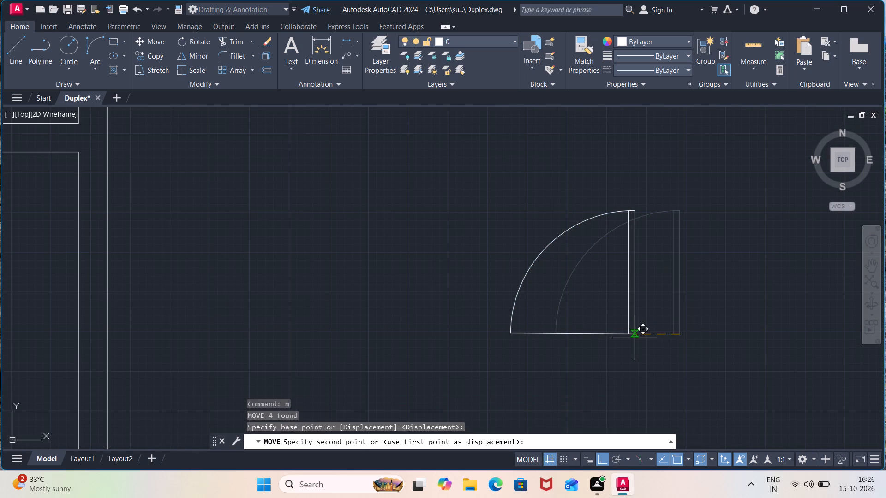
pyautogui.scroll(-2, 465, 341)
pyautogui.scroll(-1, 372, 338)
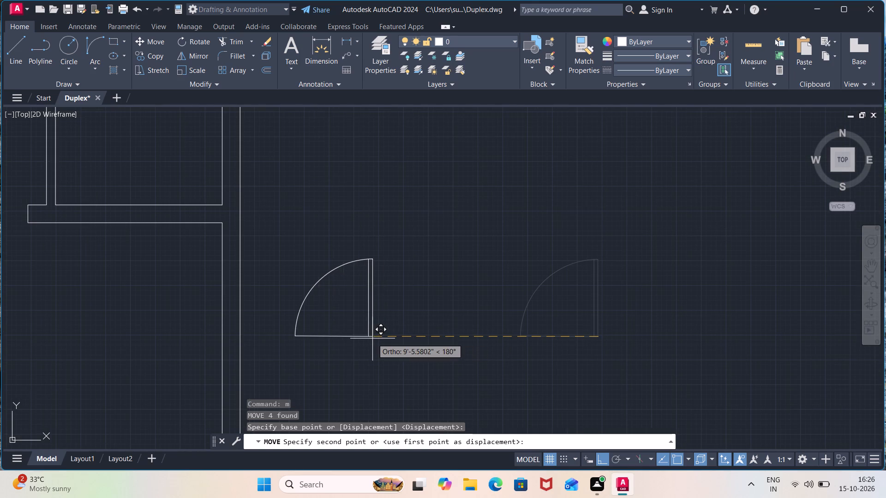
pyautogui.moveTo(364, 336); pyautogui.dragTo(544, 313, button='middle')
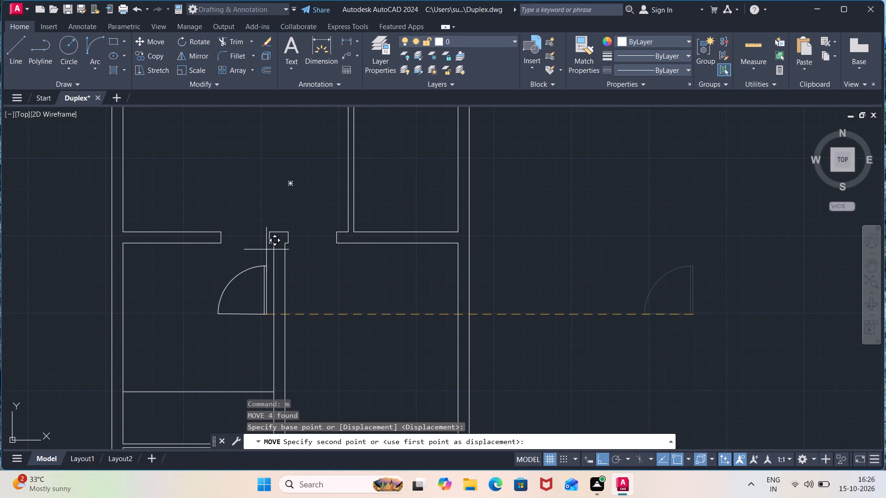
pyautogui.scroll(2, 267, 243)
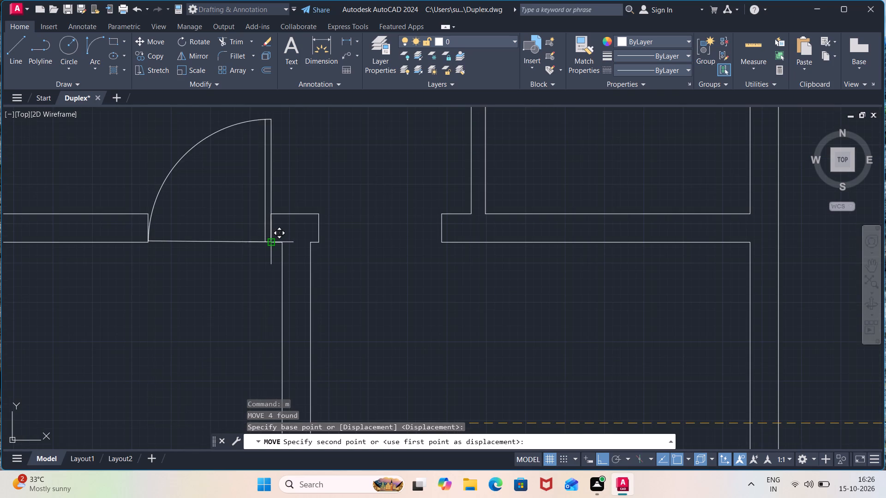
pyautogui.scroll(5, 271, 242)
pyautogui.click(262, 242)
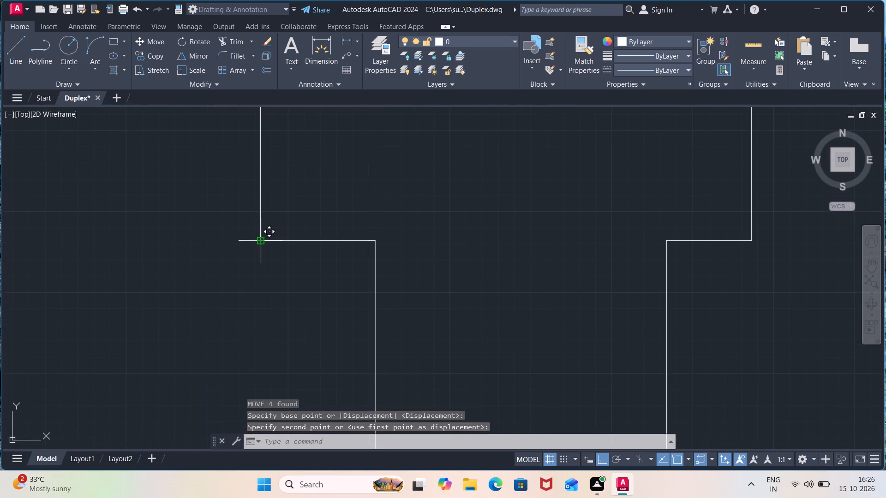
# Copy the placed door, using its outer lower corner as base point, into the matching lower-left room doorway of the left-hand plan.
pyautogui.scroll(-5, 275, 242)
pyautogui.scroll(-3, 376, 225)
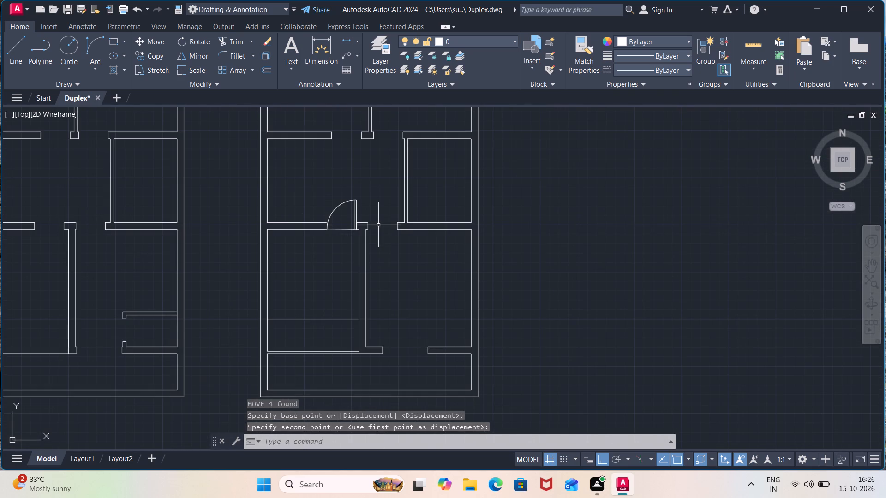
pyautogui.click(365, 203)
pyautogui.click(326, 207)
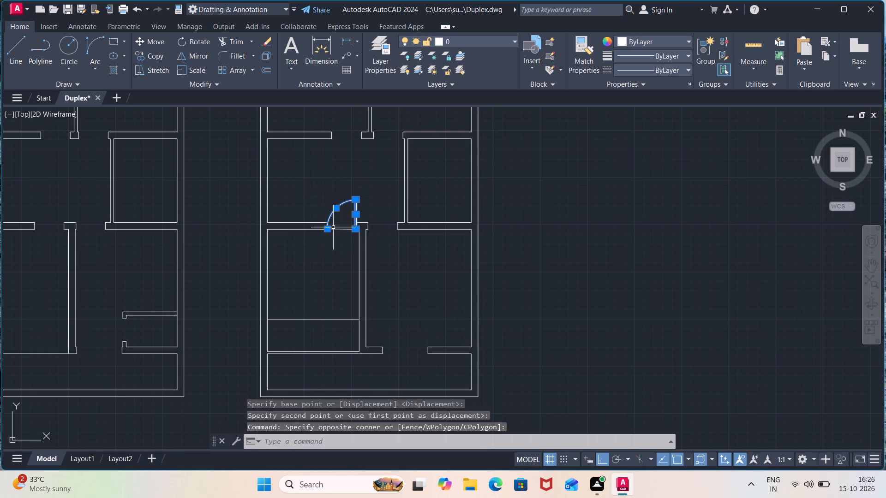
pyautogui.click(338, 229)
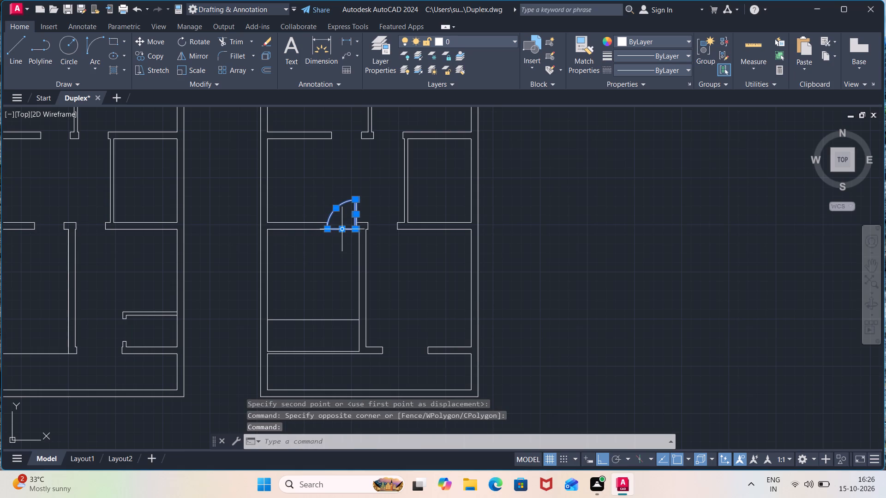
pyautogui.press('m')
pyautogui.press('BackSpace')
pyautogui.press('c')
pyautogui.press('o')
pyautogui.press('Return')
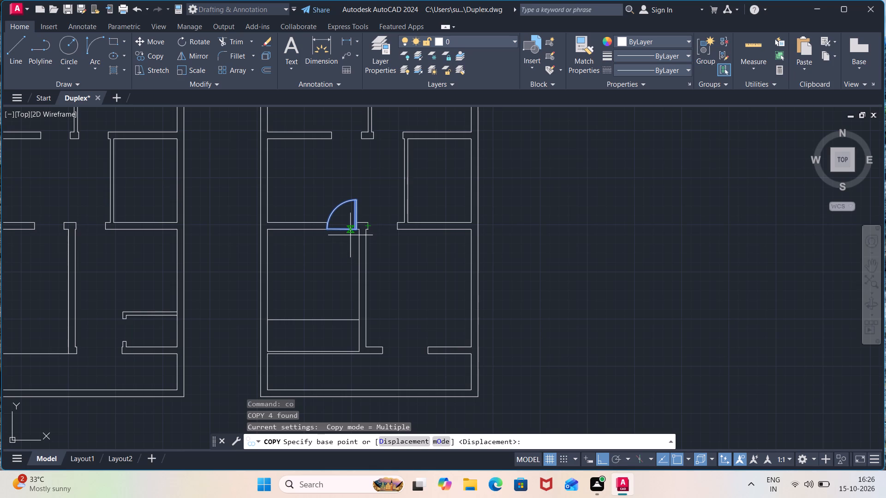
pyautogui.scroll(3, 359, 233)
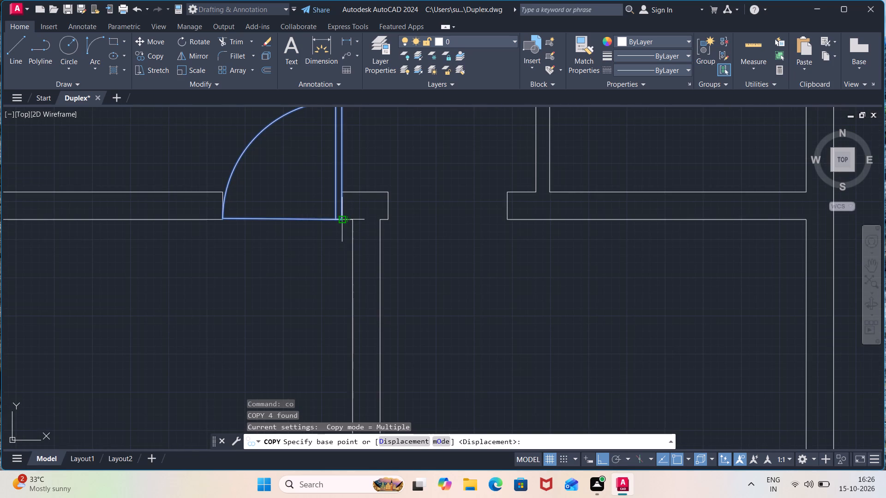
pyautogui.click(342, 221)
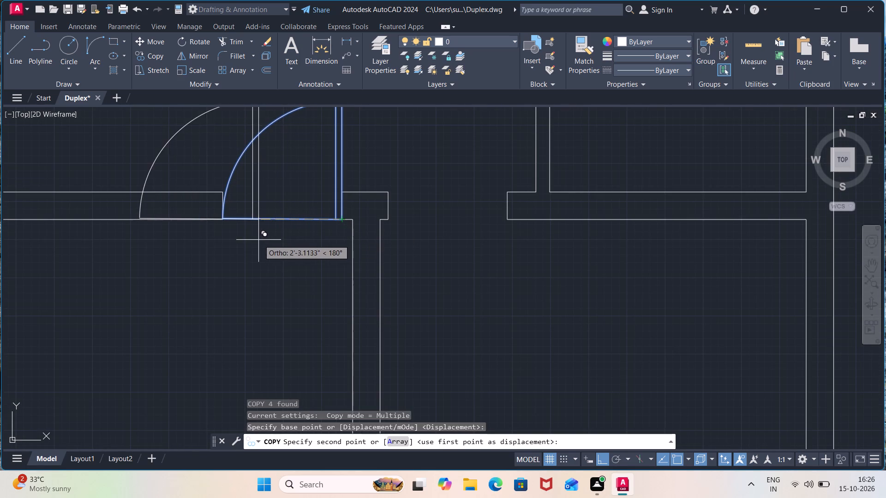
pyautogui.middleClick(258, 240)
pyautogui.scroll(-3, 257, 240)
pyautogui.moveTo(262, 240); pyautogui.dragTo(424, 259, button='middle')
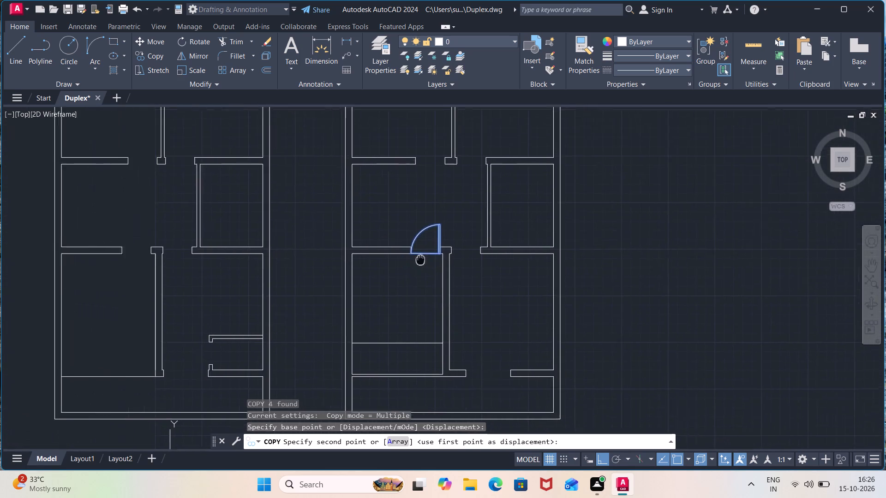
pyautogui.moveTo(424, 259); pyautogui.dragTo(505, 261, button='middle')
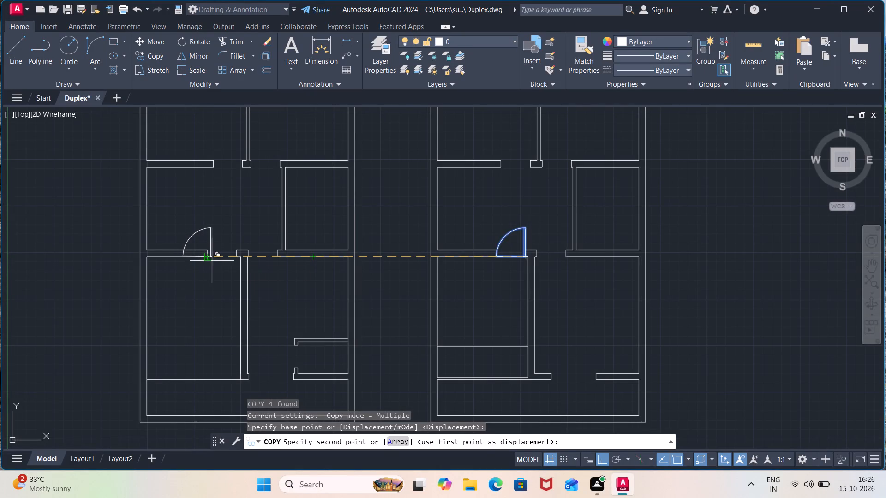
pyautogui.click(235, 260)
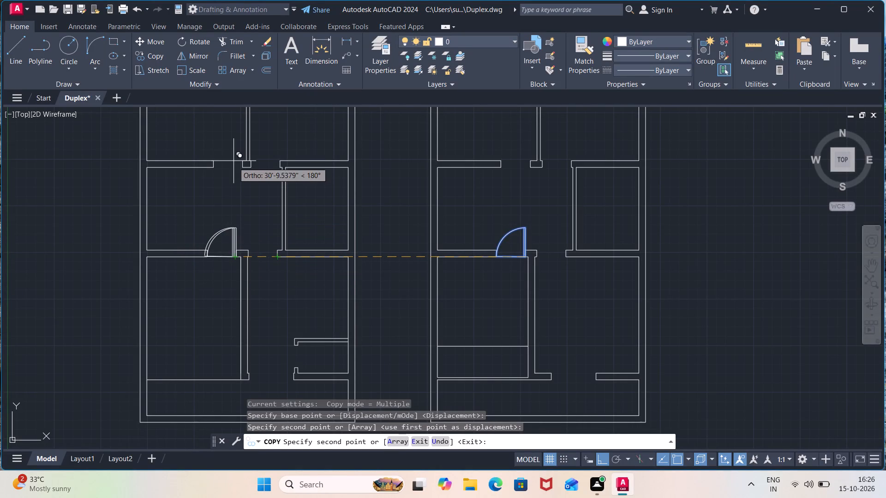
# Place two more copies of the door in the next doorway up, one in the left-hand plan and one in the right-hand plan.
pyautogui.scroll(2, 240, 170)
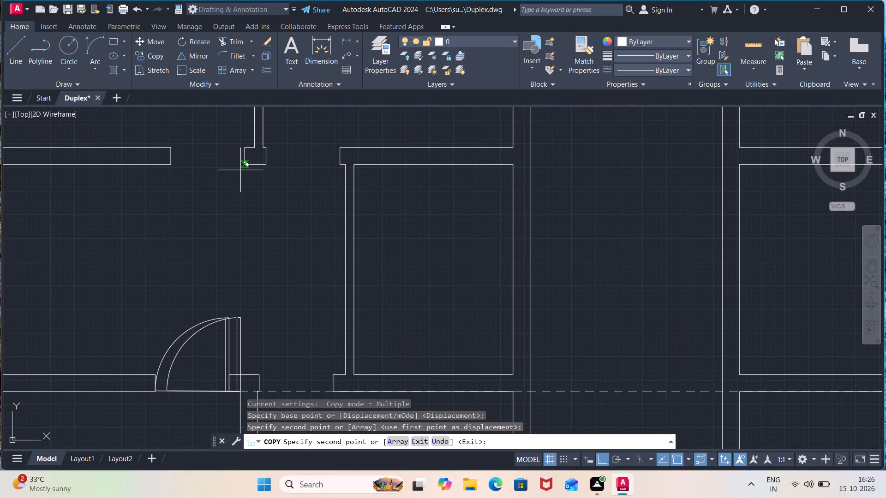
pyautogui.click(247, 166)
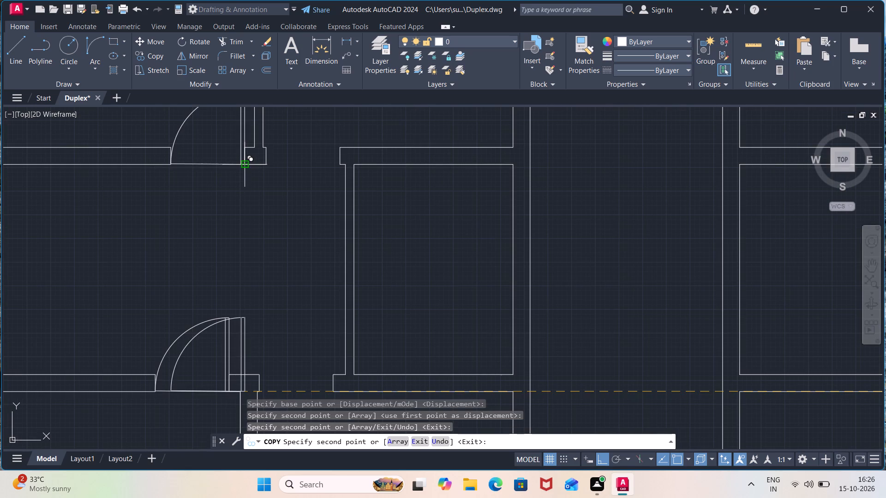
pyautogui.scroll(-2, 247, 166)
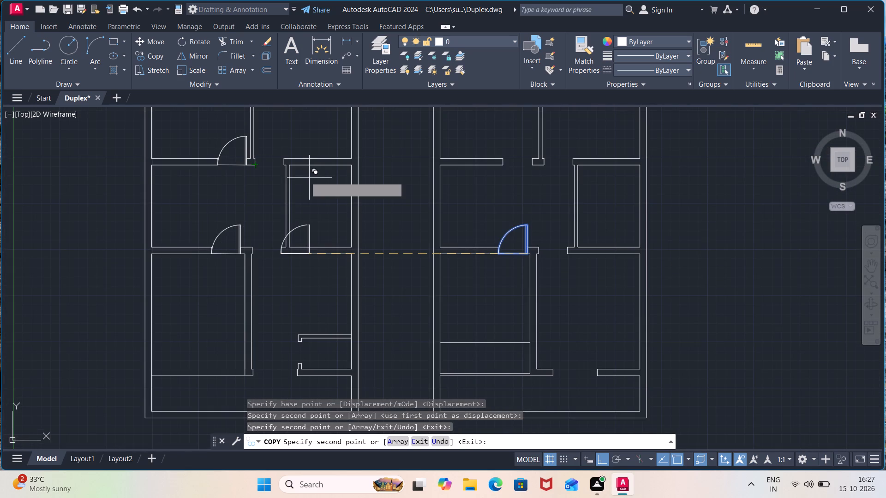
pyautogui.scroll(3, 532, 168)
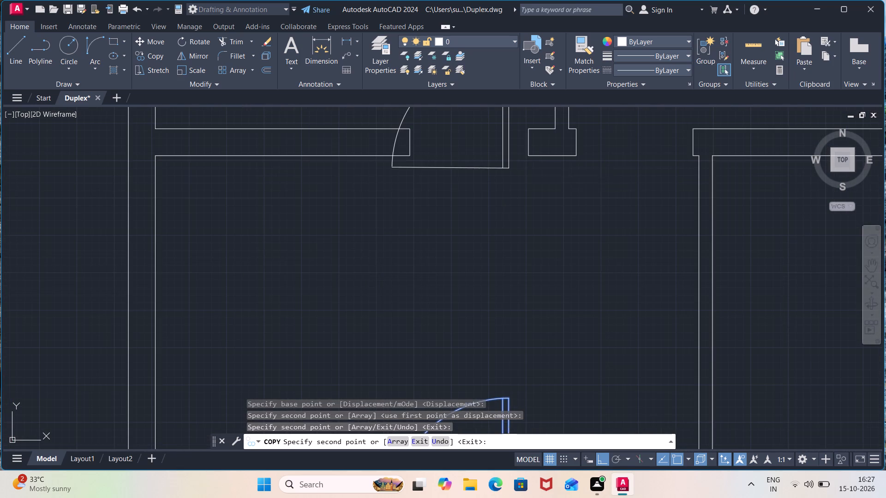
pyautogui.click(531, 159)
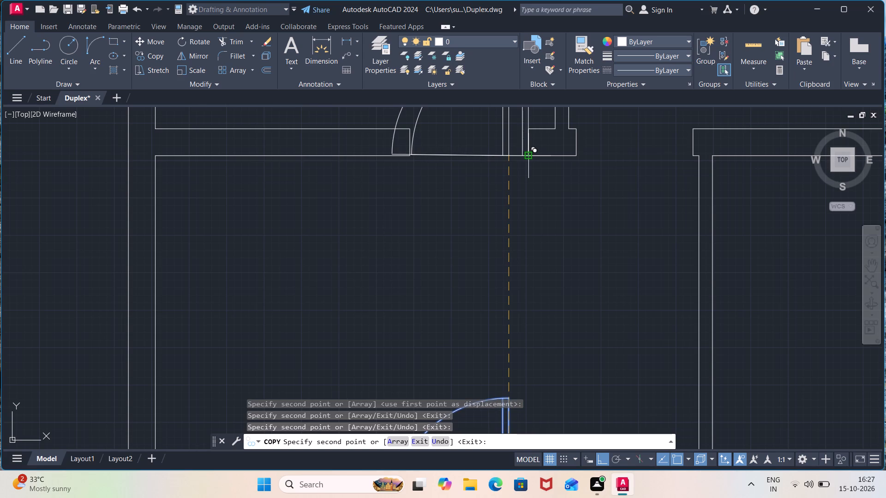
pyautogui.scroll(-3, 531, 159)
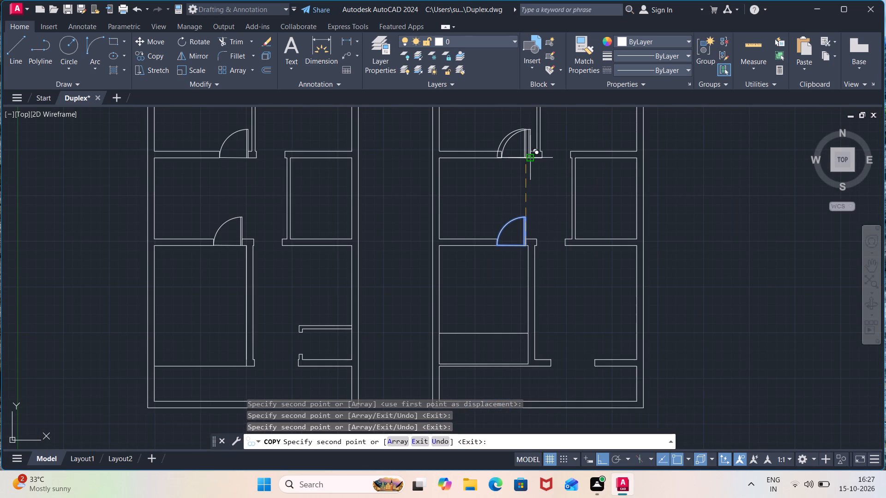
pyautogui.press('Escape')
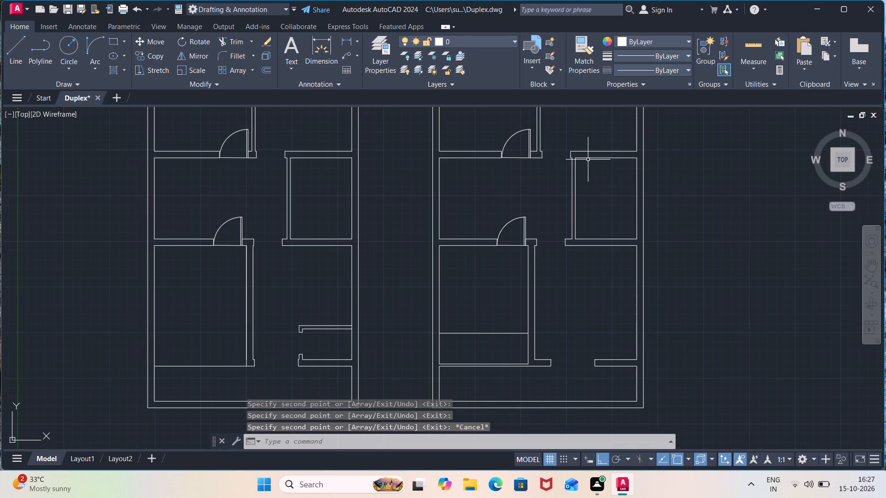
# Draw an L-shaped line beside the right-hand plan, 3'3" downward and 3'3" horizontally away from the plan.
pyautogui.moveTo(694, 161); pyautogui.dragTo(686, 189, button='middle')
pyautogui.scroll(-1, 686, 190)
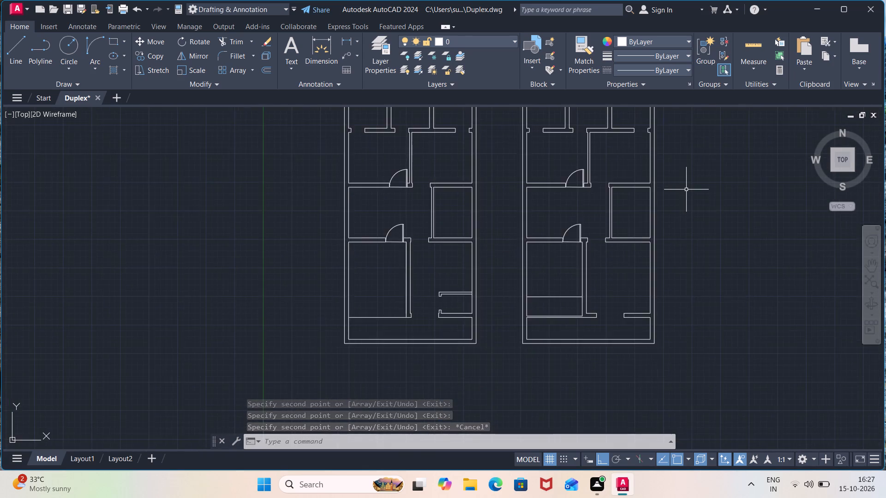
pyautogui.scroll(-1, 686, 190)
pyautogui.moveTo(686, 190); pyautogui.dragTo(595, 169, button='middle')
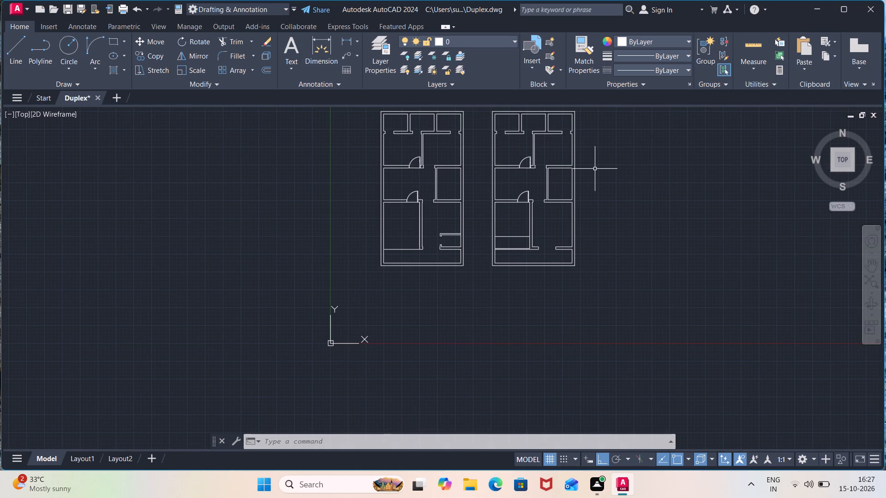
pyautogui.press('l')
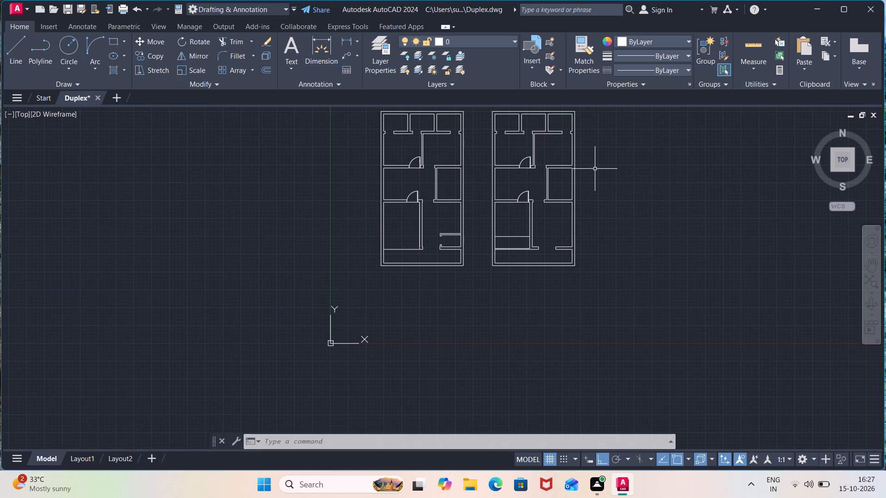
pyautogui.press('Return')
pyautogui.click(605, 165)
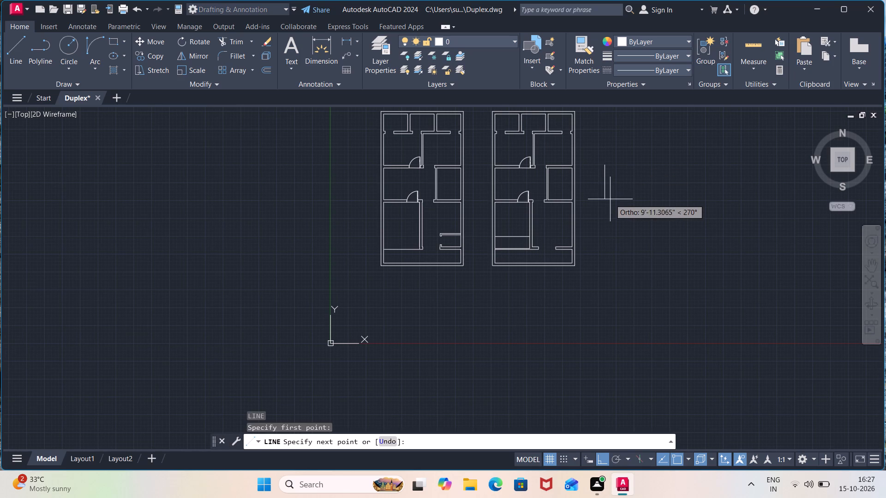
pyautogui.write("3'3")
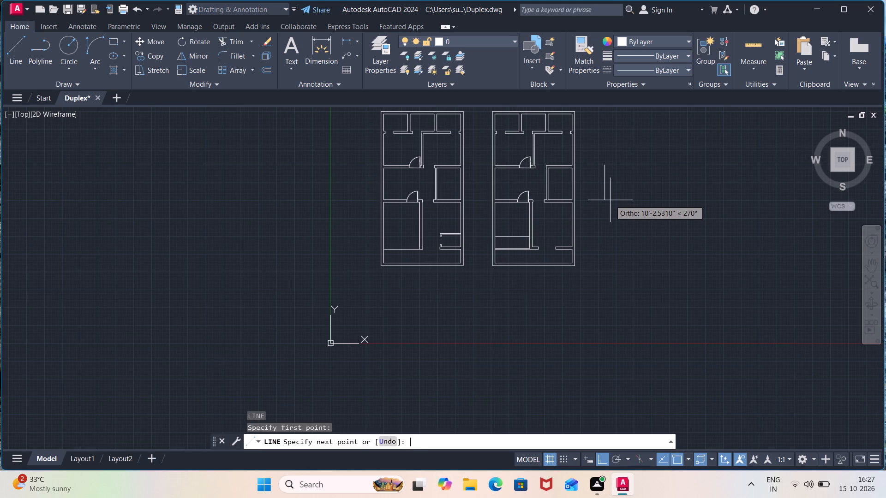
pyautogui.hotkey('shift', '"')
pyautogui.press('Return')
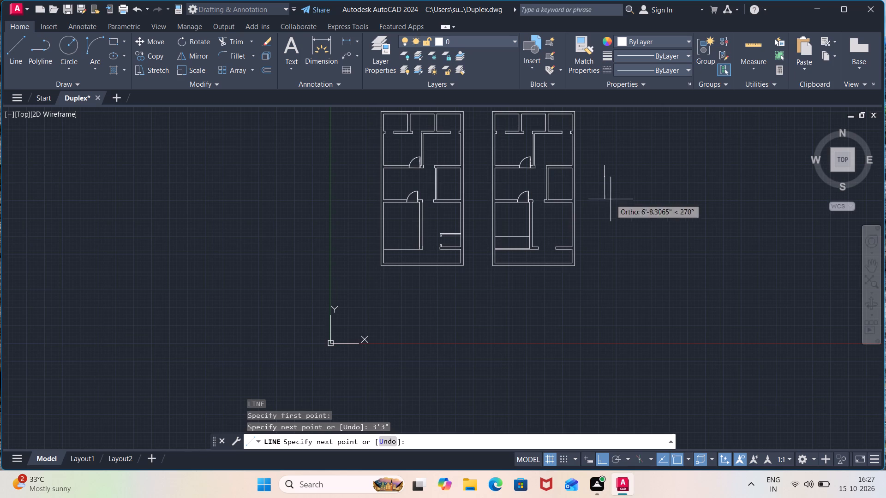
pyautogui.write('3\'3"')
pyautogui.press('Return')
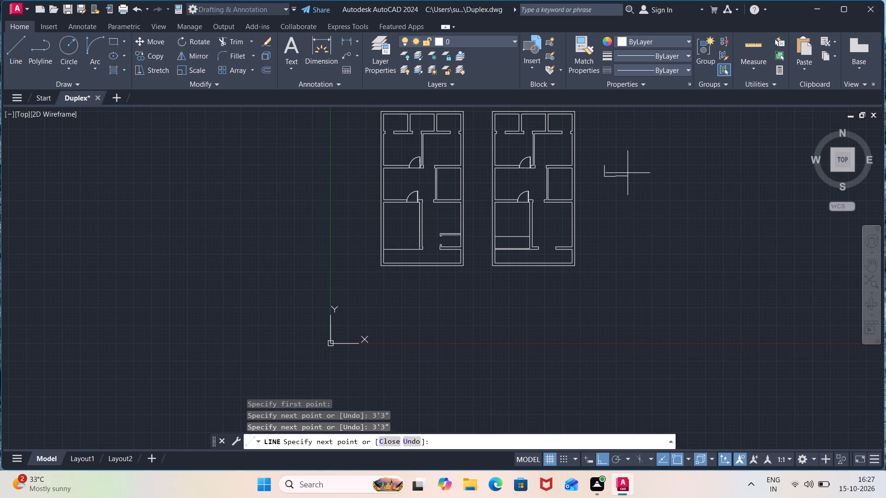
pyautogui.press('Escape')
# Offset the L's vertical line 2" toward the inside of the L to form the door leaf thickness.
pyautogui.scroll(2, 613, 173)
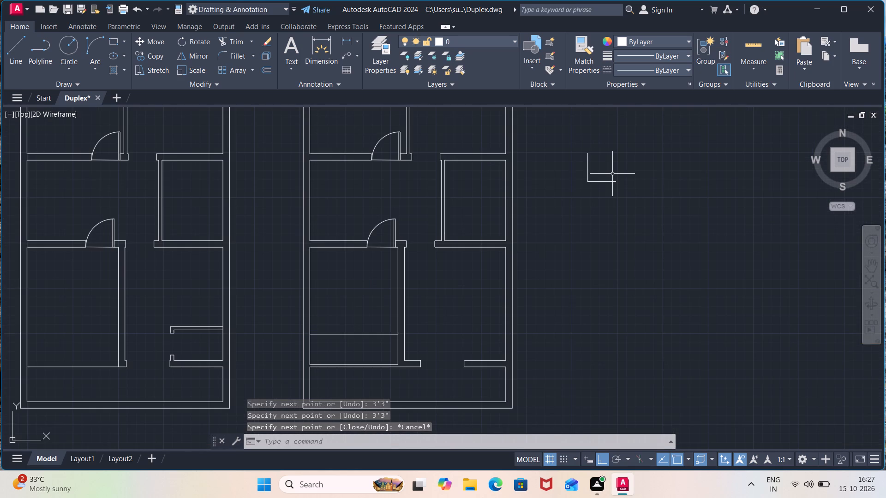
pyautogui.press('o')
pyautogui.press('Return')
pyautogui.press('Return')
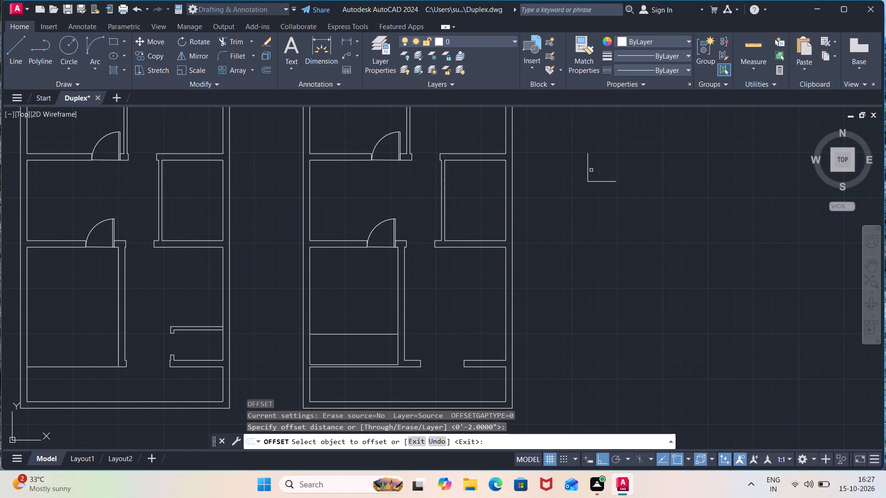
pyautogui.click(587, 171)
pyautogui.click(603, 171)
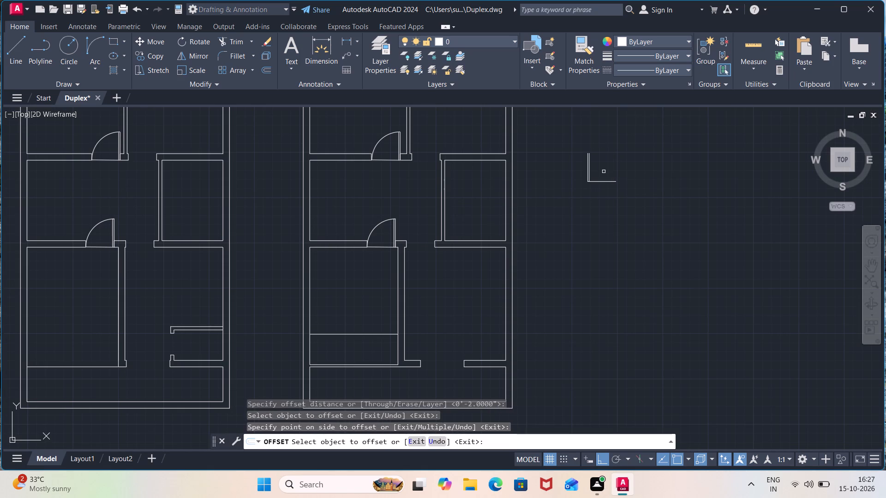
pyautogui.press('Escape')
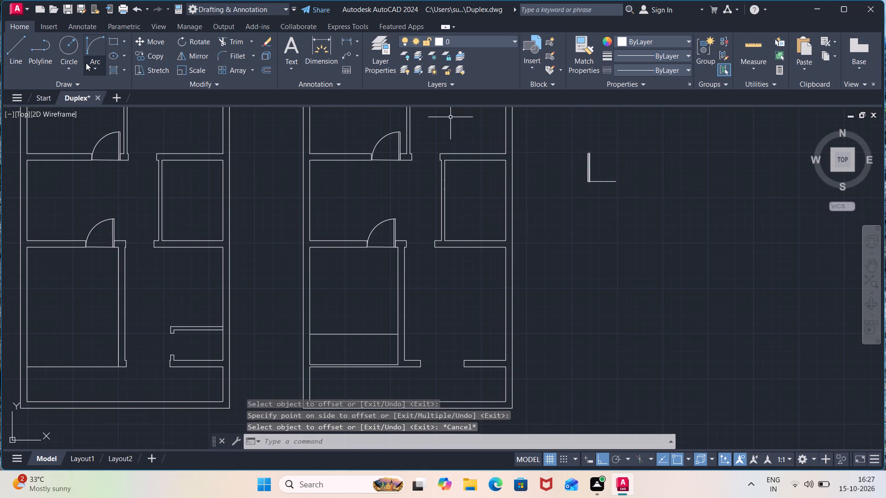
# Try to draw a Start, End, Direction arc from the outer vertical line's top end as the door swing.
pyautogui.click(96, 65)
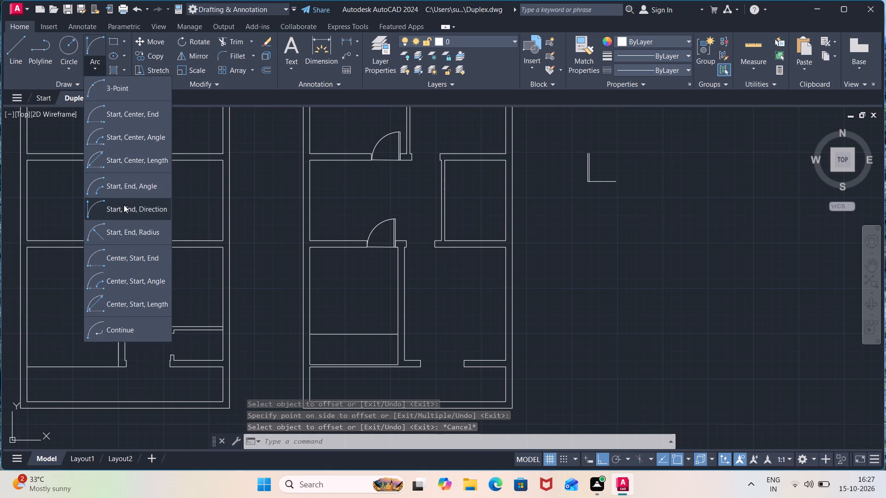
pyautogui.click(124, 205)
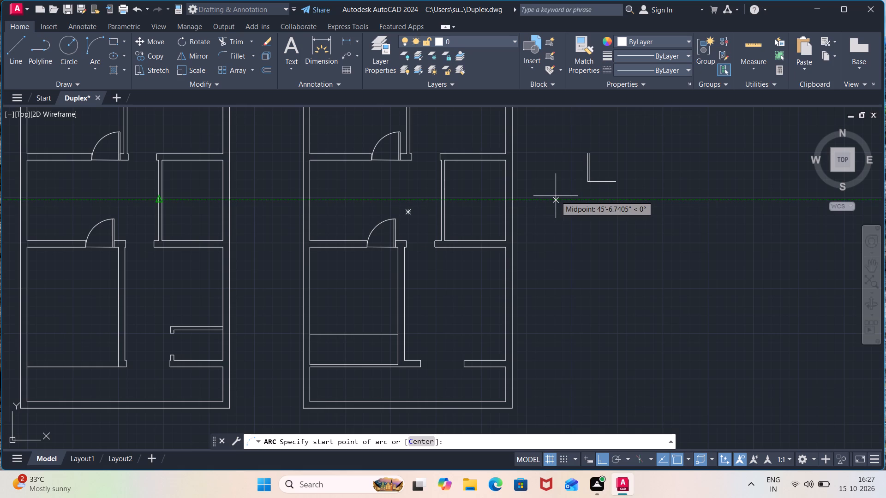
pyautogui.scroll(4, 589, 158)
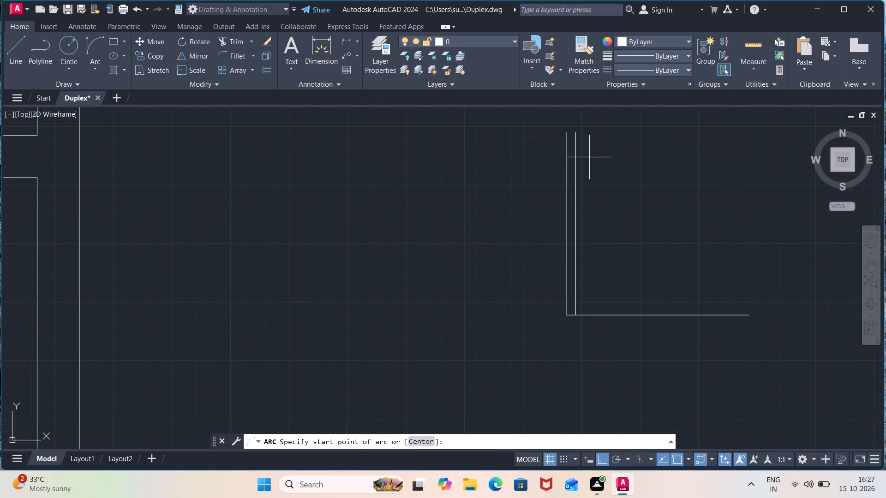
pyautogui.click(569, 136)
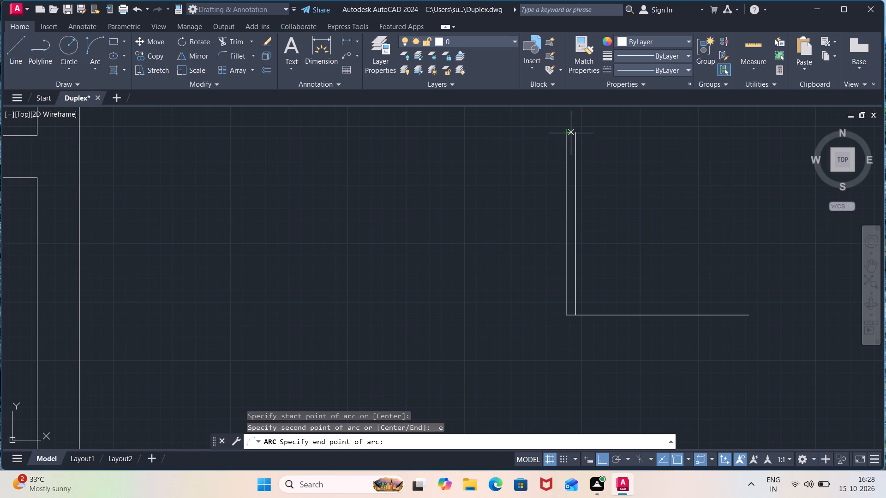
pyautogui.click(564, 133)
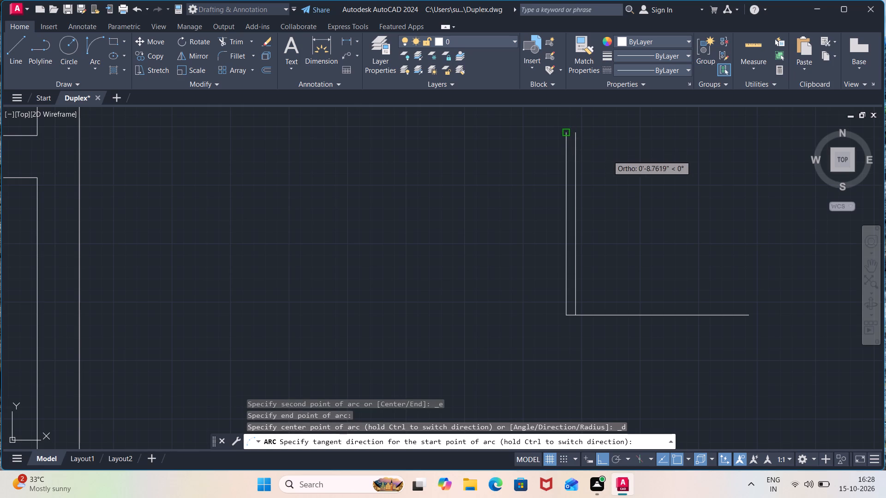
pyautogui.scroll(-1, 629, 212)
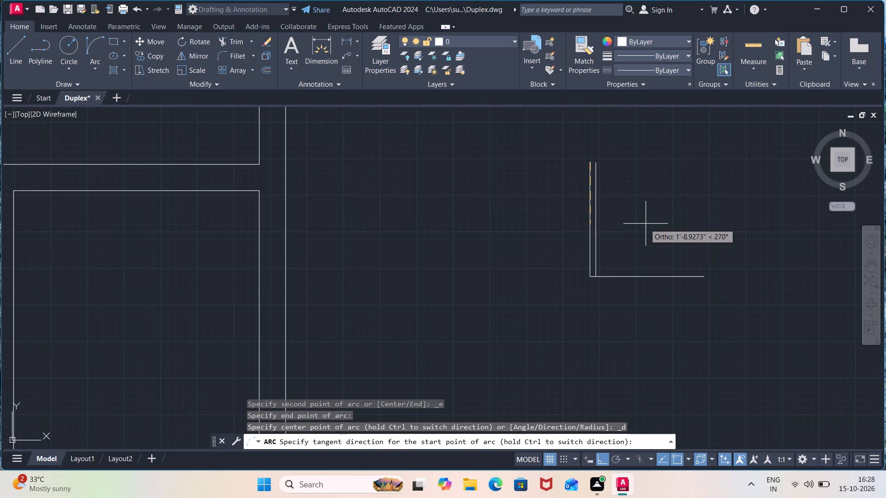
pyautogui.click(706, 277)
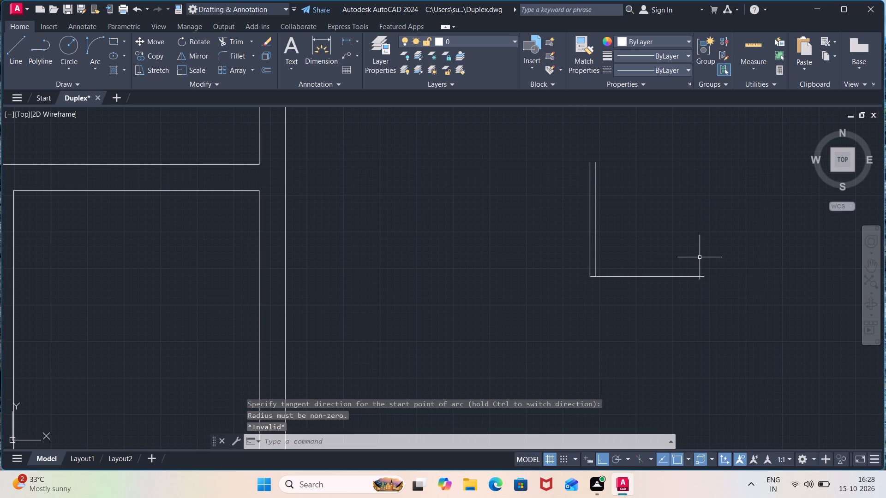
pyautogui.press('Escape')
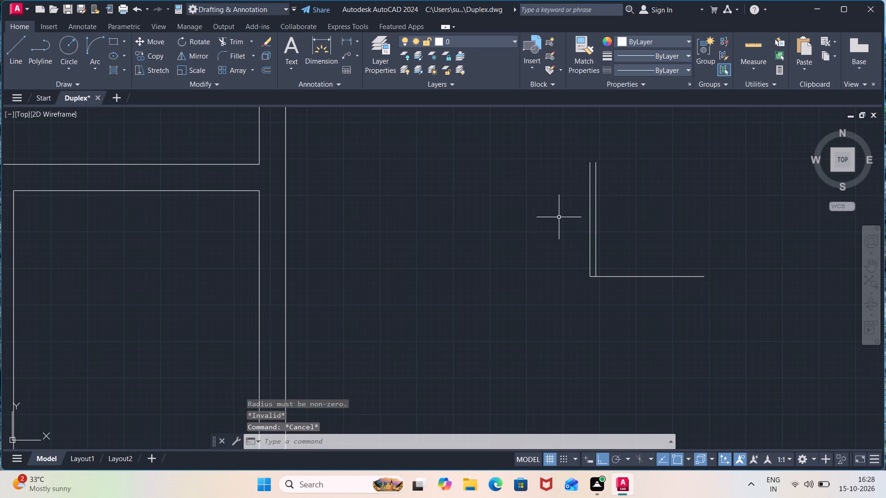
# Draw a Start, End, Direction arc from the outer vertical line's top end to the horizontal line's free right end as the door swing.
pyautogui.click(99, 67)
pyautogui.click(116, 209)
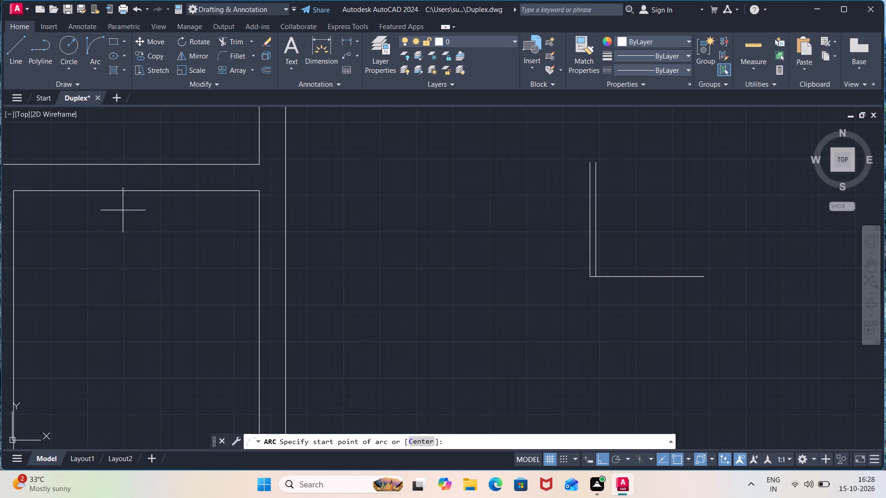
pyautogui.scroll(-1, 496, 249)
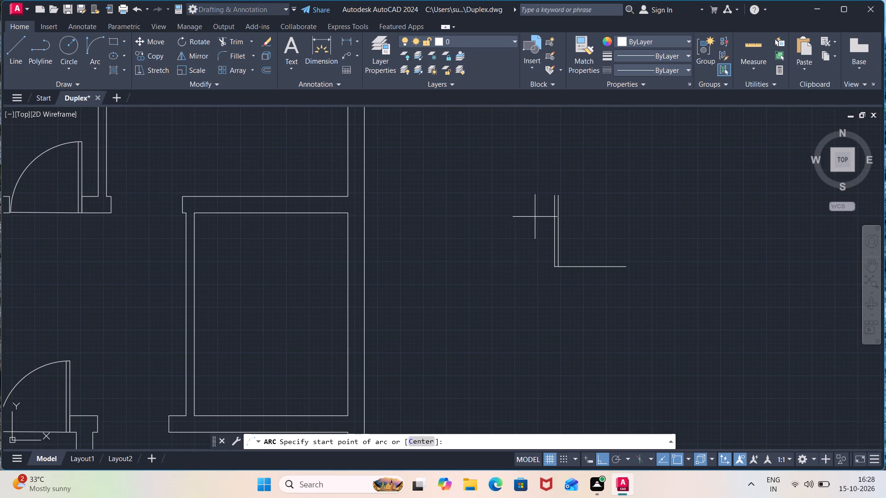
pyautogui.click(556, 195)
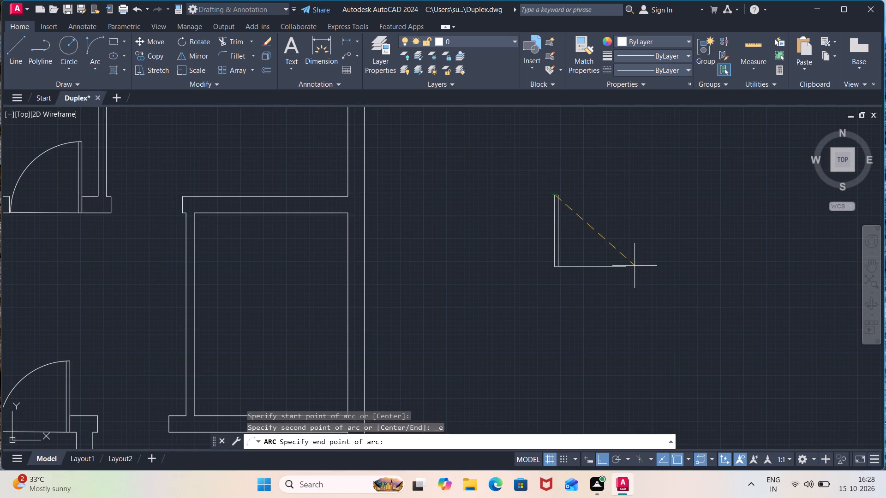
pyautogui.click(628, 266)
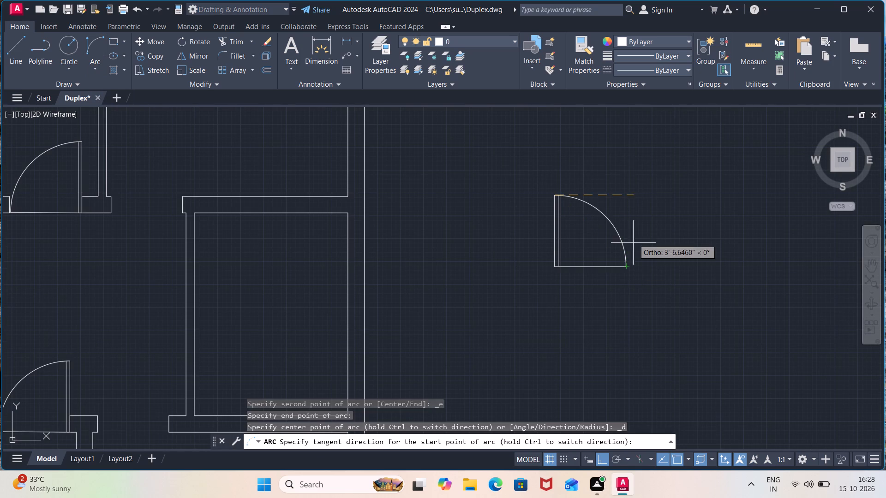
pyautogui.click(635, 233)
# Move the new door symbol by its outer lower corner onto the lower left jamb corner of the right-hand plan's opening beside the upper door.
pyautogui.scroll(-3, 635, 233)
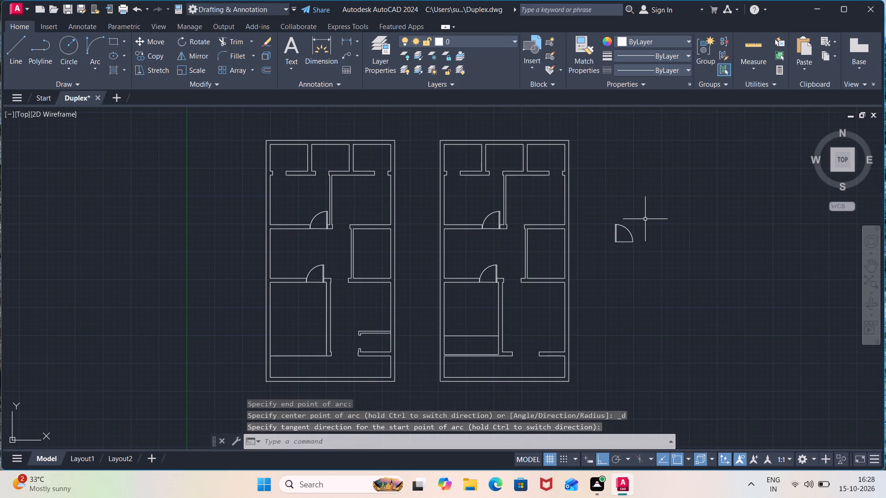
pyautogui.click(646, 218)
pyautogui.click(598, 260)
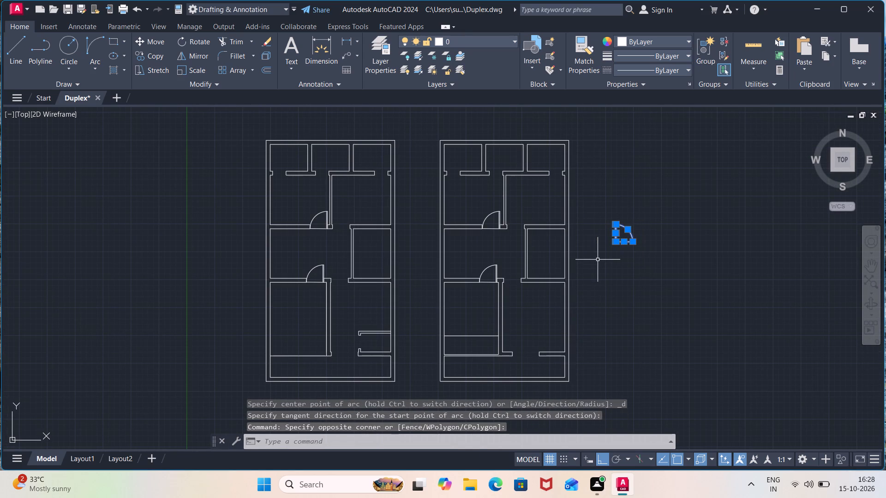
pyautogui.press('m')
pyautogui.press('Return')
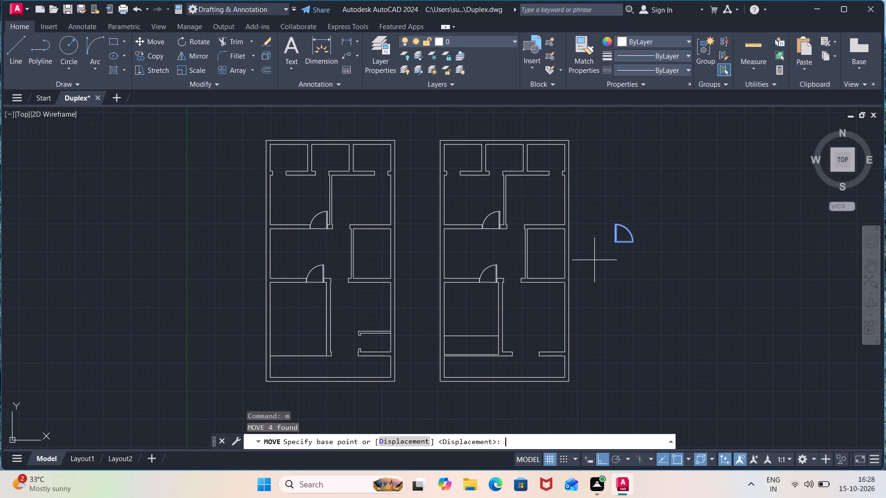
pyautogui.scroll(3, 603, 248)
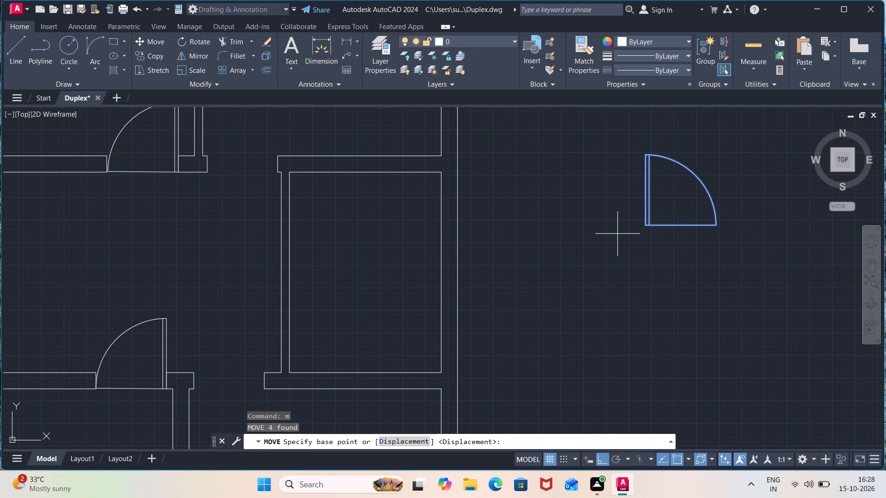
pyautogui.click(646, 225)
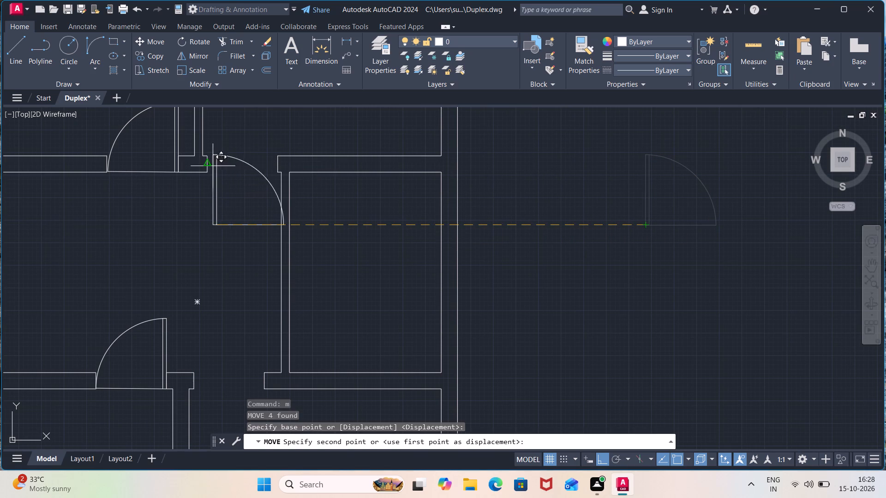
pyautogui.scroll(2, 208, 176)
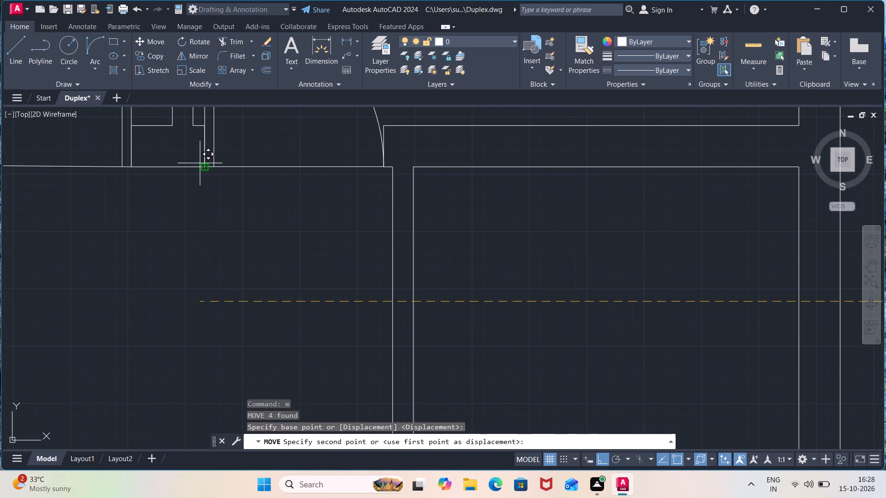
pyautogui.click(203, 167)
# Copy the right-swinging door symbol from the right-hand plan's upper opening to the left jamb of the opening beside the lower door.
pyautogui.scroll(-3, 203, 167)
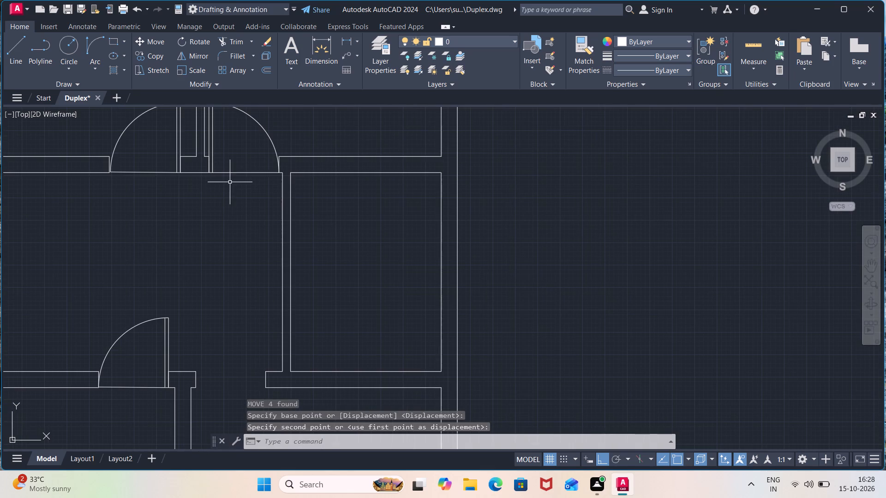
pyautogui.click(243, 136)
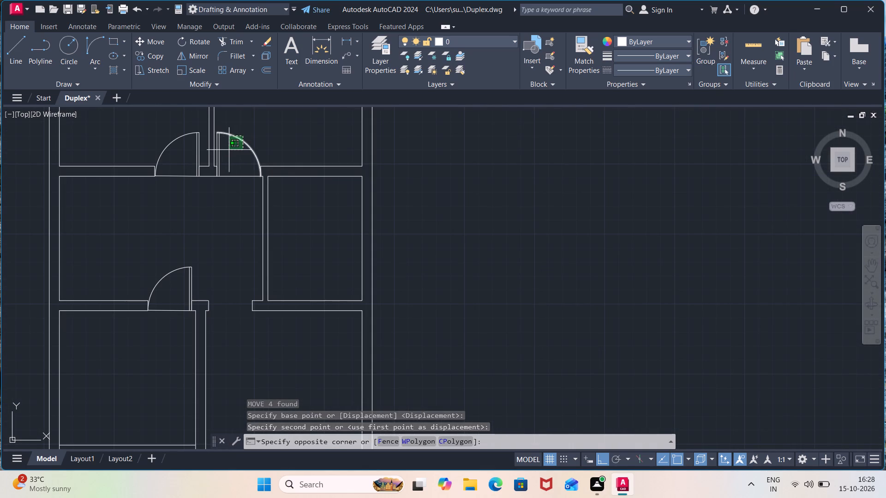
pyautogui.click(216, 155)
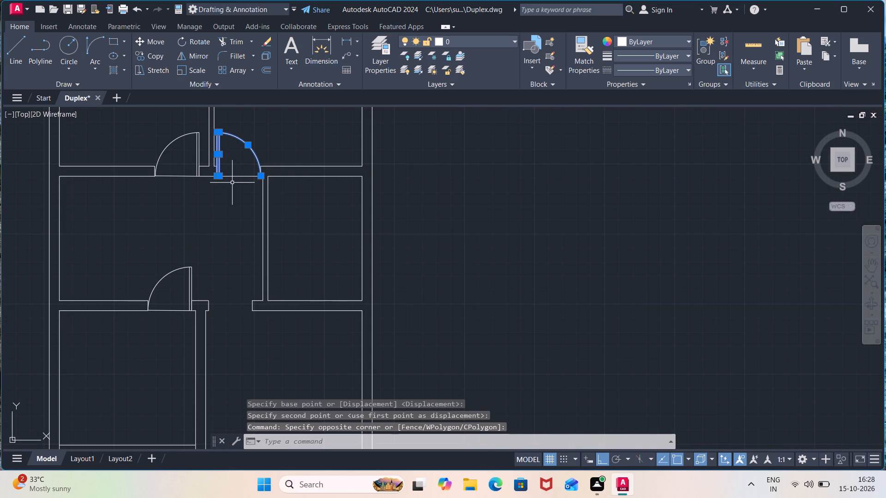
pyautogui.click(234, 177)
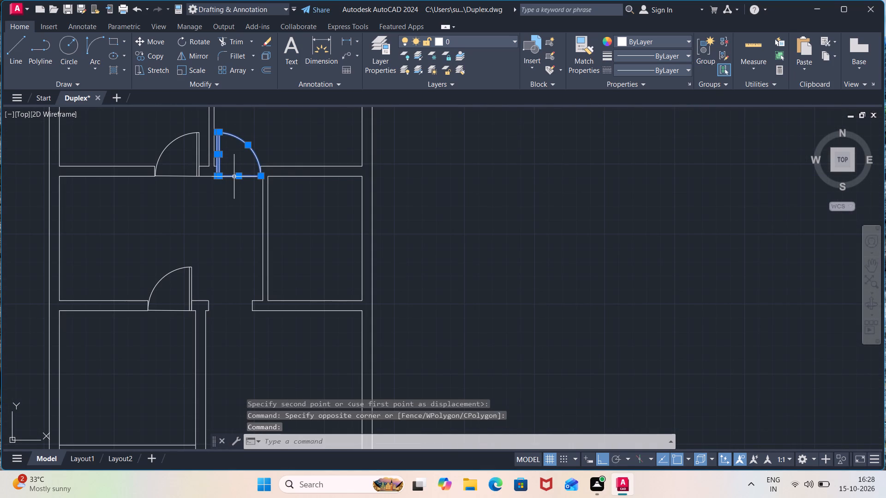
pyautogui.write('co')
pyautogui.press('Return')
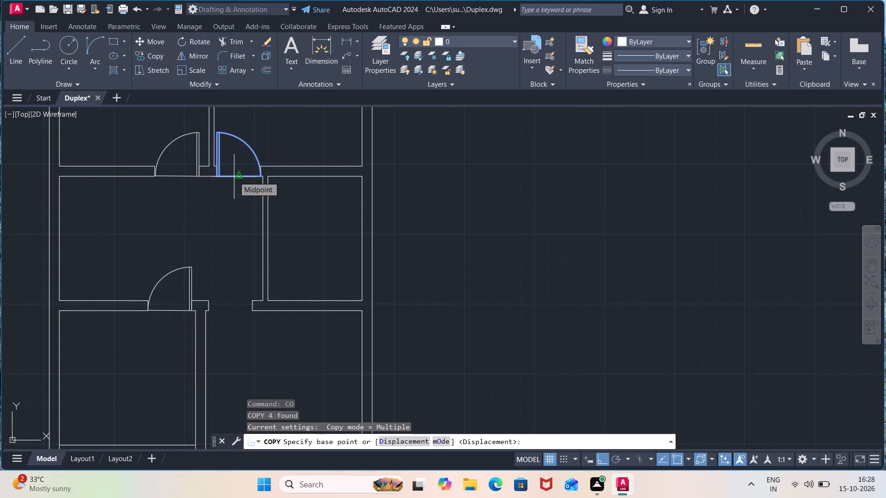
pyautogui.scroll(1, 216, 174)
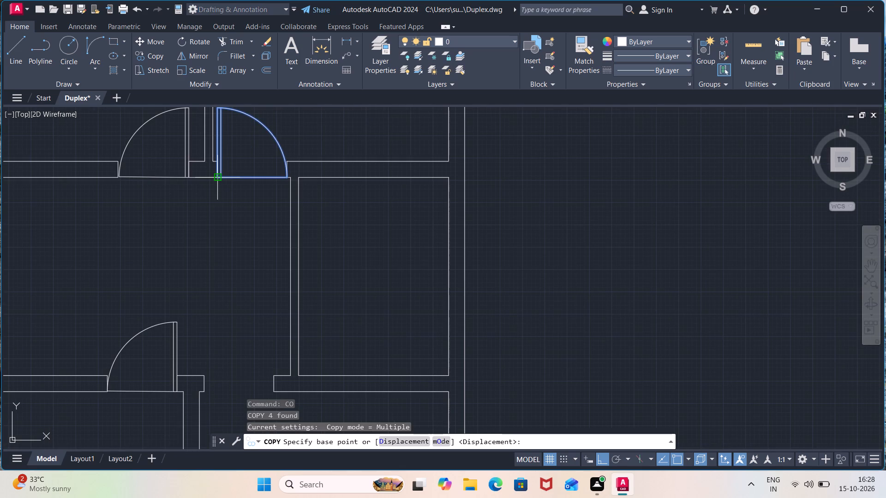
pyautogui.scroll(3, 216, 174)
pyautogui.click(227, 189)
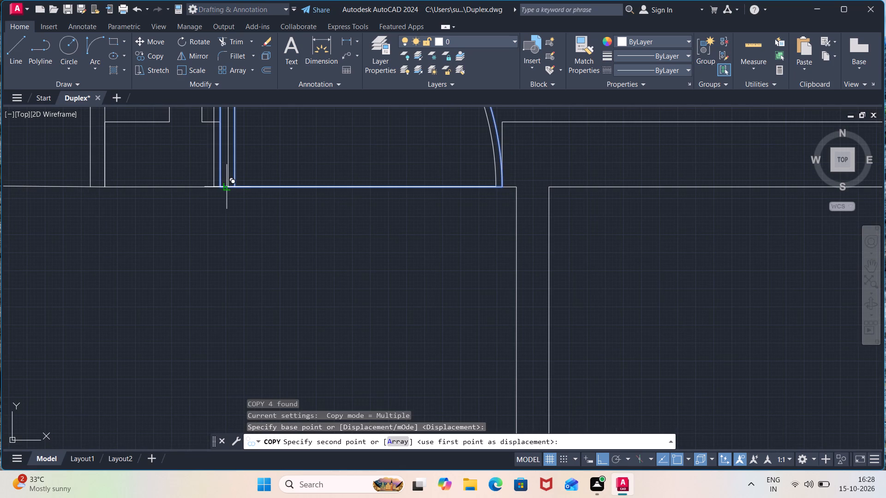
pyautogui.scroll(-1, 230, 202)
pyautogui.moveTo(233, 244); pyautogui.dragTo(241, 239, button='middle')
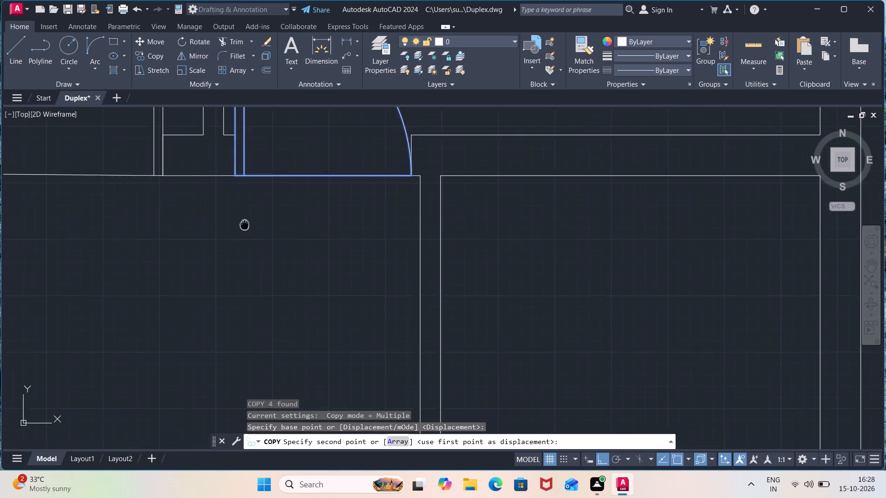
pyautogui.moveTo(241, 239); pyautogui.dragTo(246, 150, button='middle')
pyautogui.scroll(-2, 246, 150)
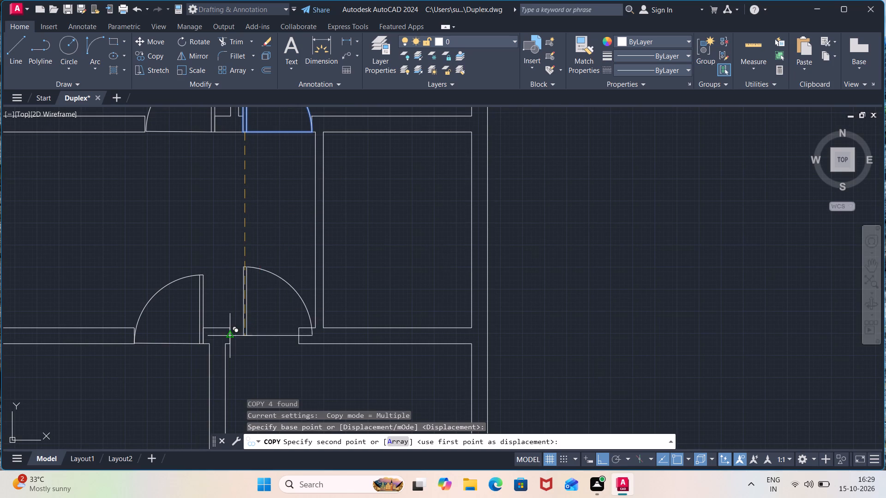
pyautogui.scroll(1, 228, 343)
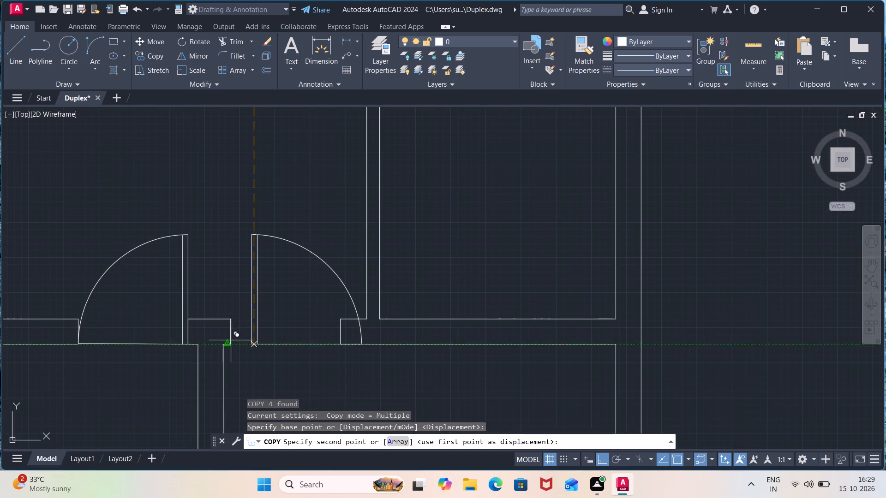
pyautogui.scroll(2, 236, 336)
pyautogui.click(219, 356)
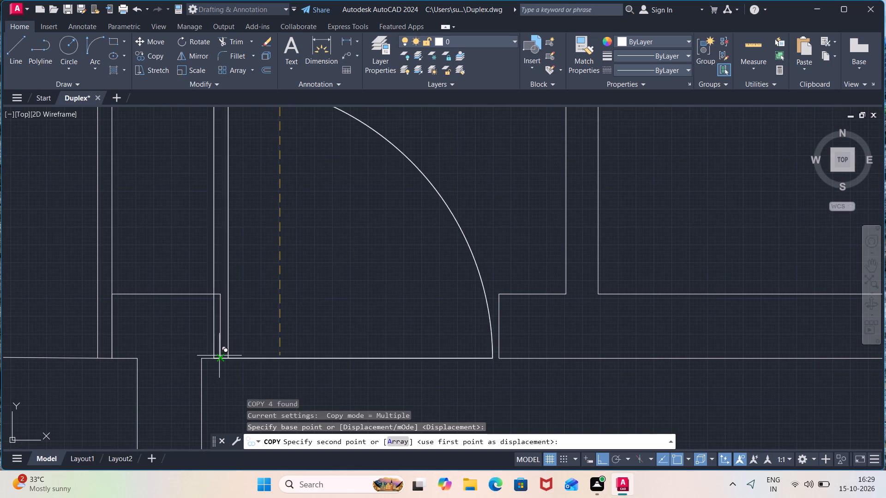
pyautogui.scroll(-3, 228, 346)
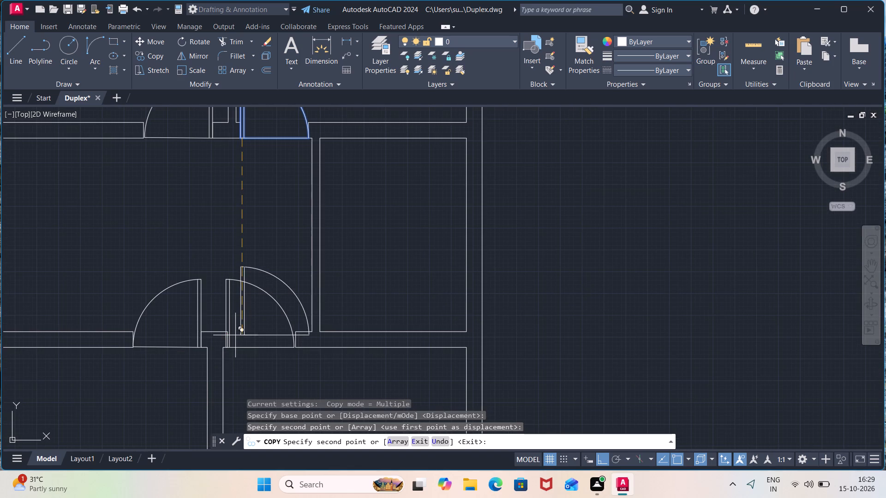
pyautogui.press('Escape')
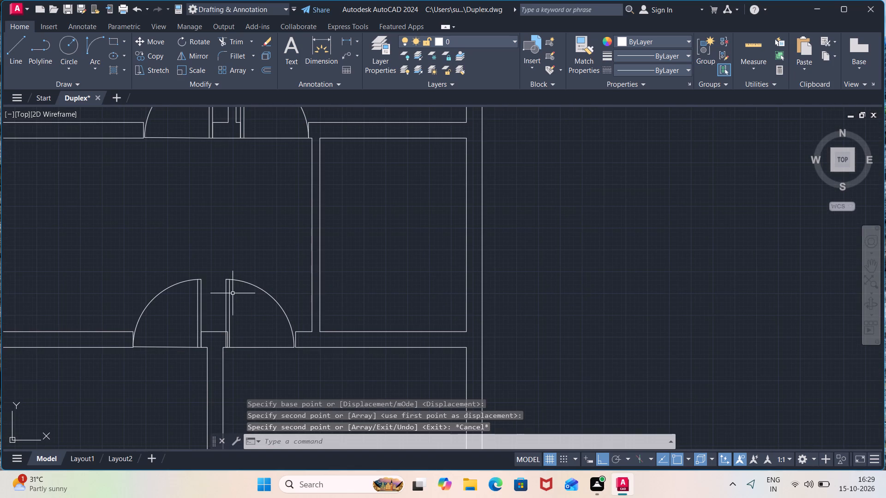
# Move the copied door symbol by its outer lower corner onto the lower left jamb corner of the lower opening.
pyautogui.click(241, 281)
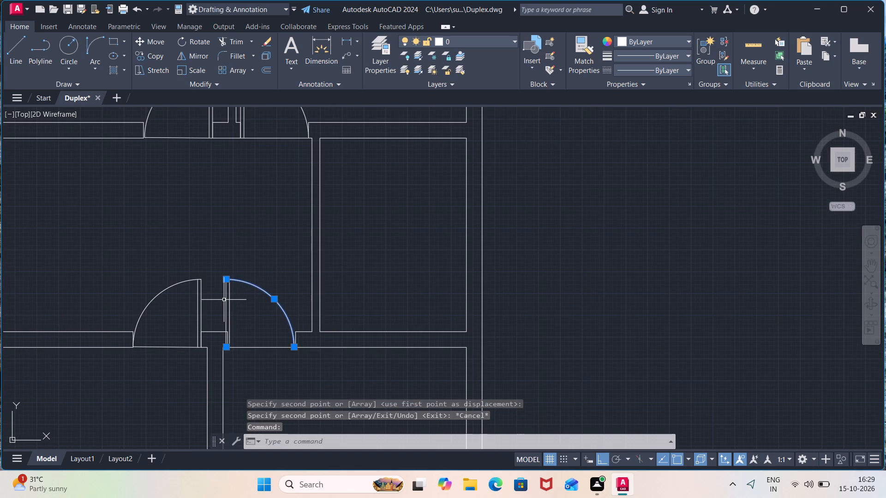
pyautogui.click(225, 300)
pyautogui.click(230, 299)
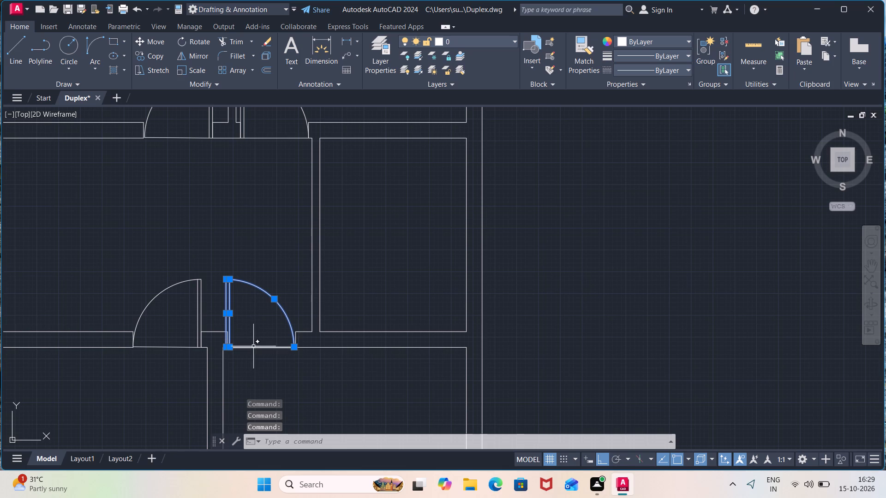
pyautogui.click(253, 346)
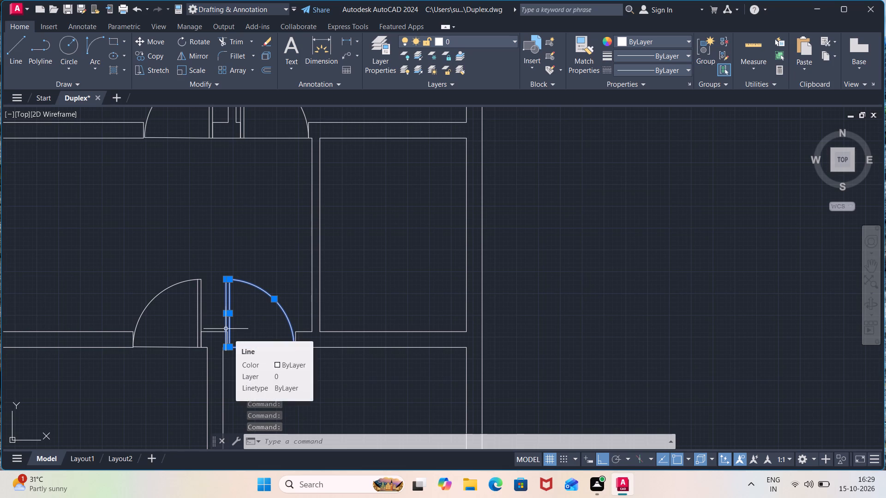
pyautogui.press('m')
pyautogui.press('Return')
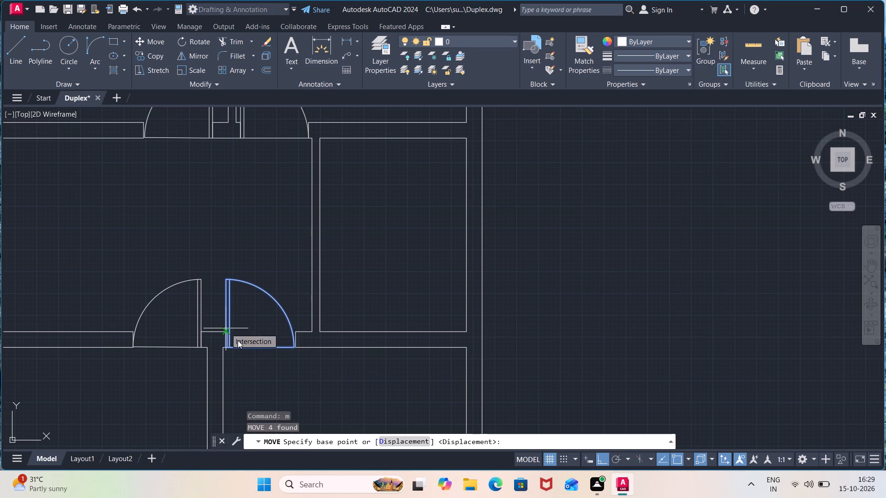
pyautogui.scroll(5, 230, 347)
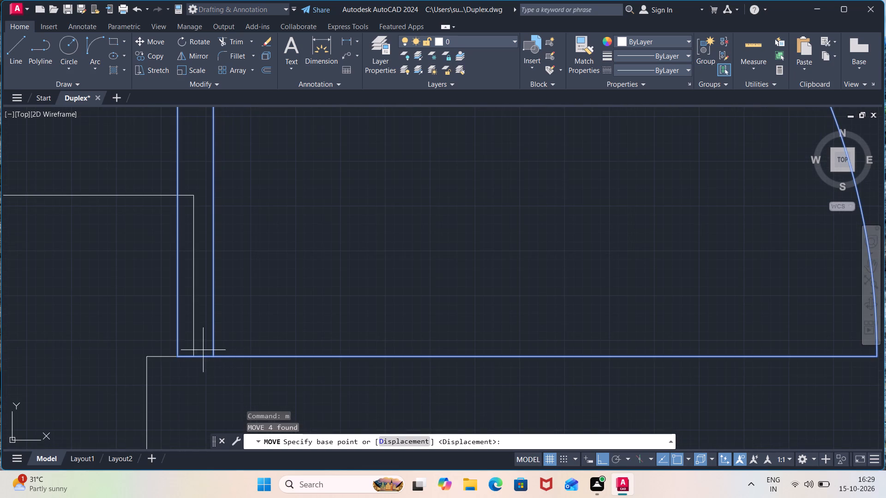
pyautogui.click(176, 356)
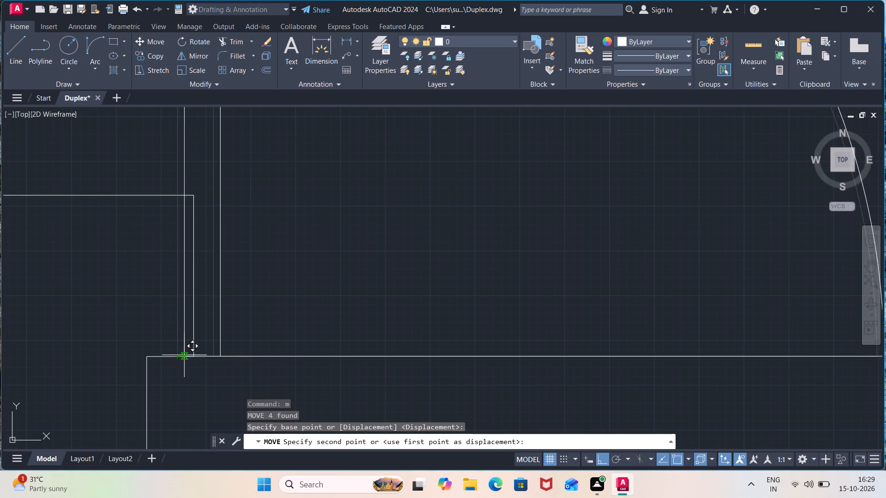
pyautogui.click(195, 355)
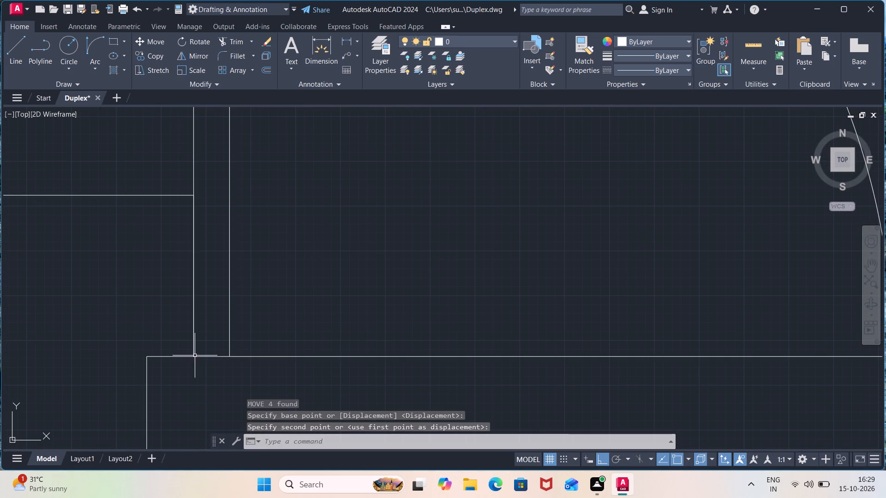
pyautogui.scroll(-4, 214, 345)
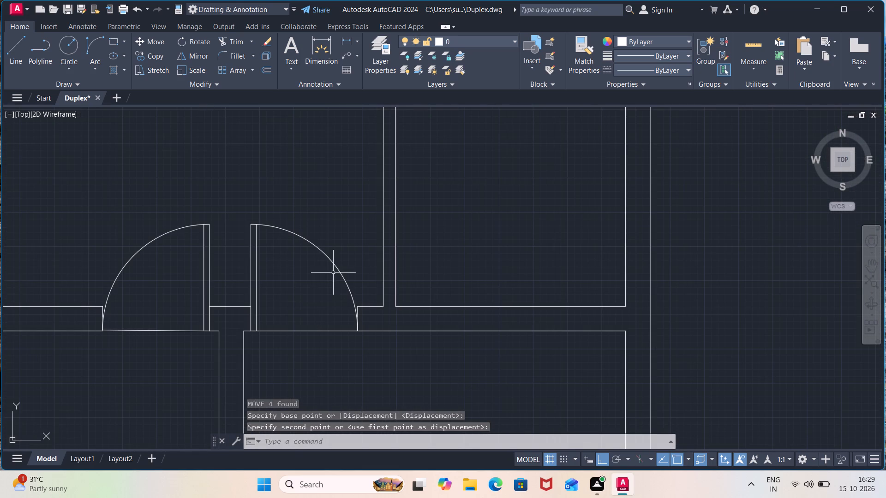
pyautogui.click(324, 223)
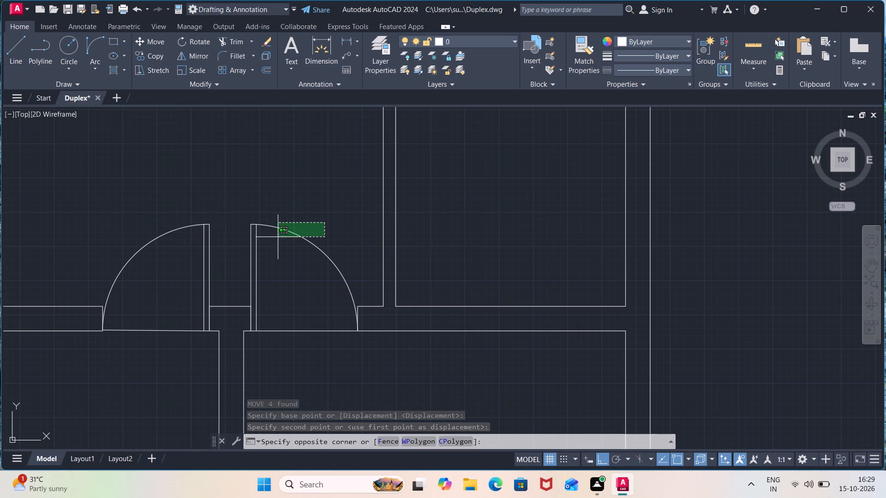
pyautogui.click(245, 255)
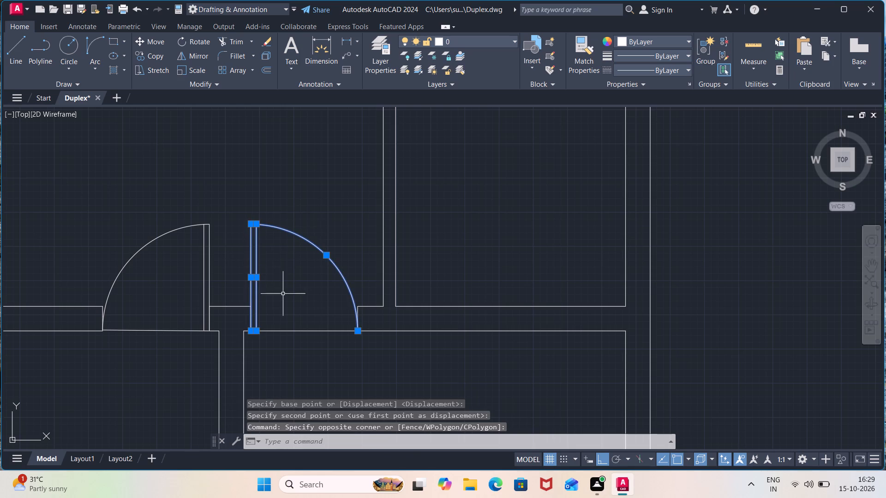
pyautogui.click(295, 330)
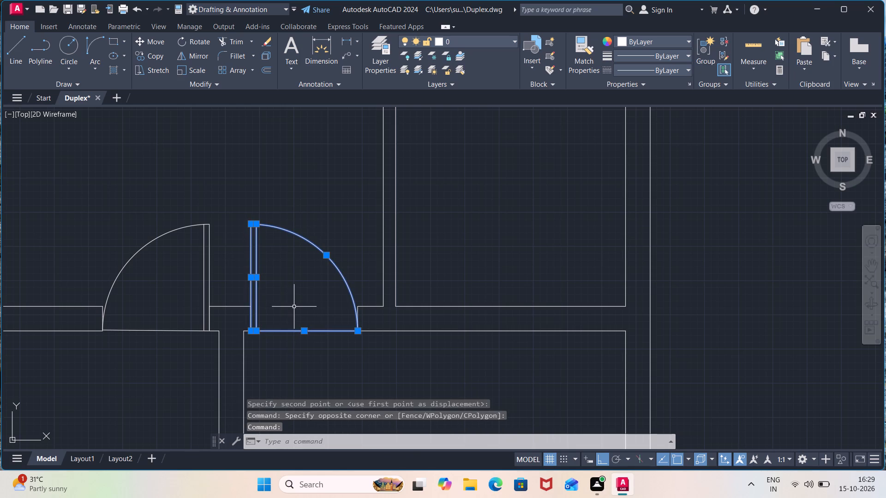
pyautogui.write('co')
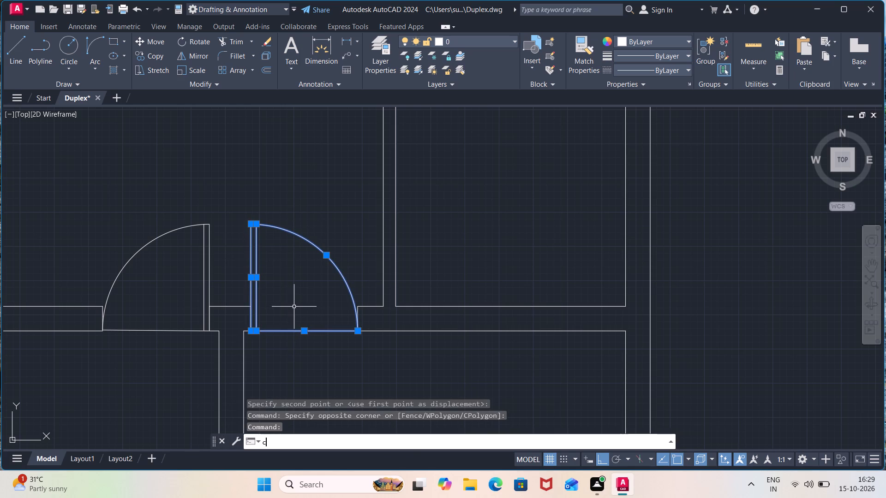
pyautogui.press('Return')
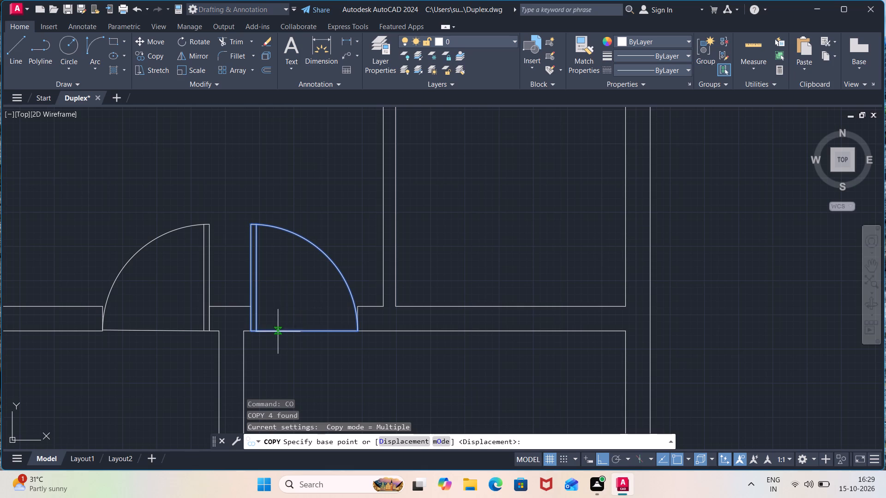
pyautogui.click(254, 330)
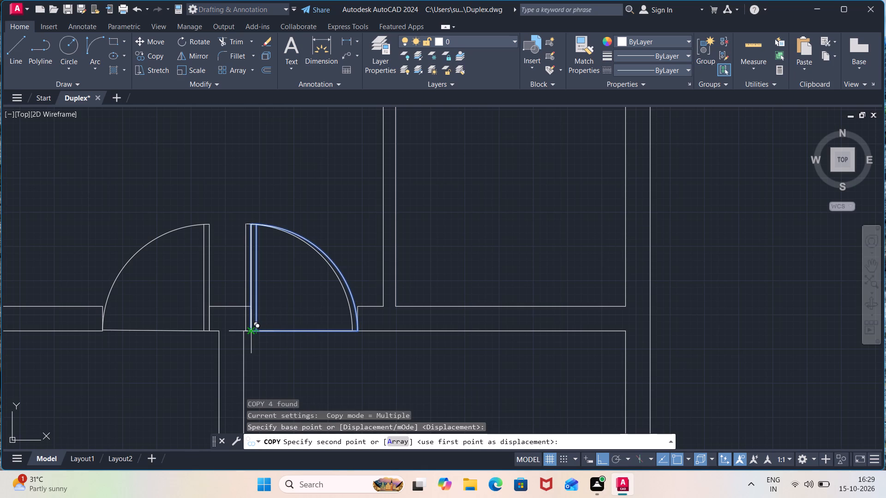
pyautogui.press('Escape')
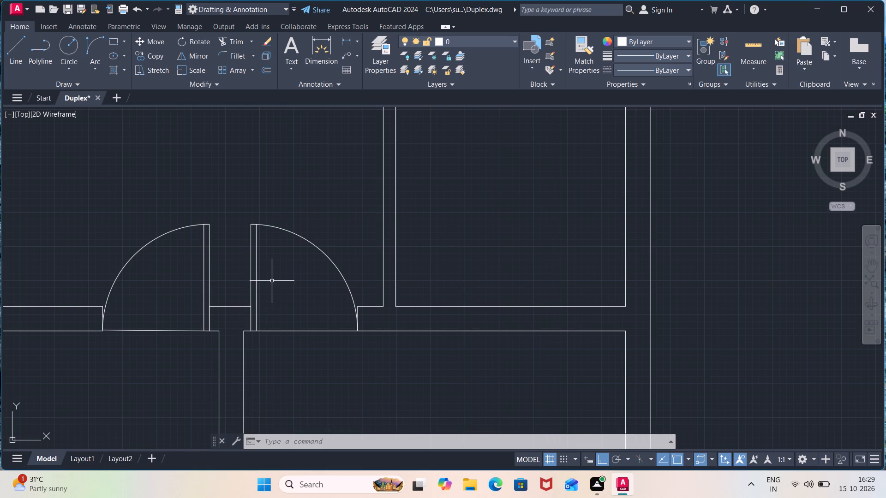
# Copy the right-swinging door symbol from the right-hand plan's lower opening to the left jamb of the left-hand plan's matching lower opening.
pyautogui.click(311, 233)
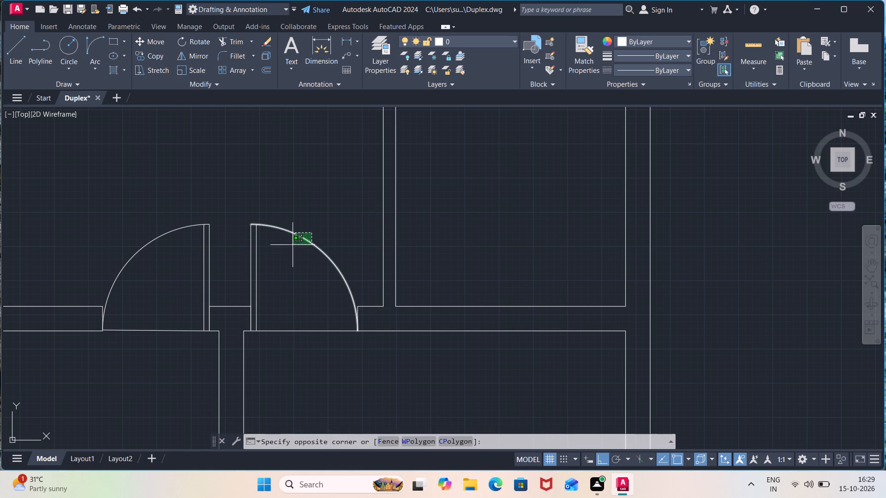
pyautogui.click(245, 271)
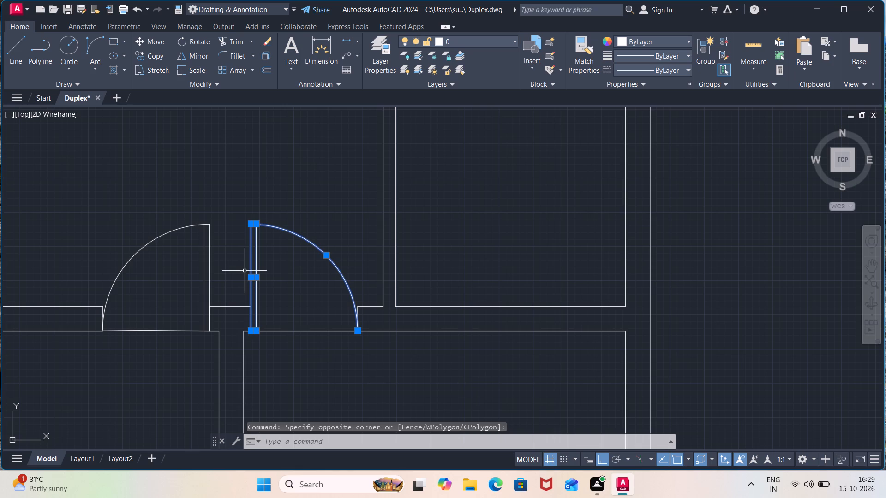
pyautogui.click(323, 332)
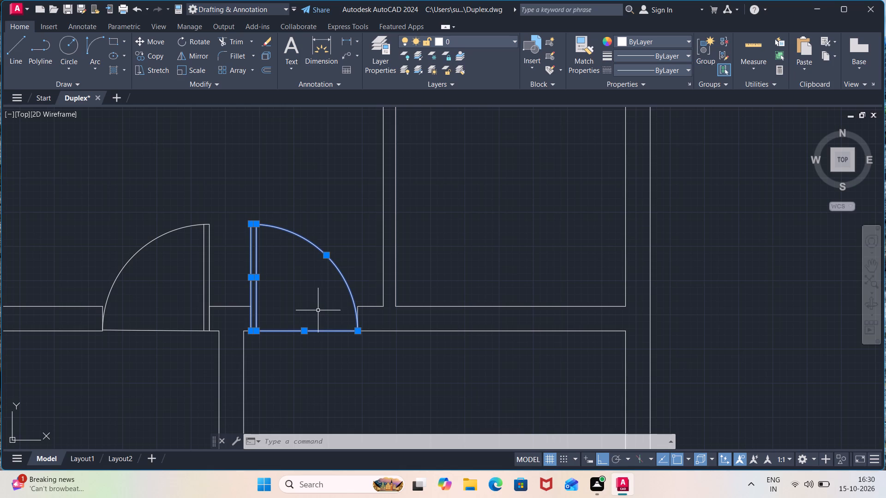
pyautogui.write('co')
pyautogui.press('Return')
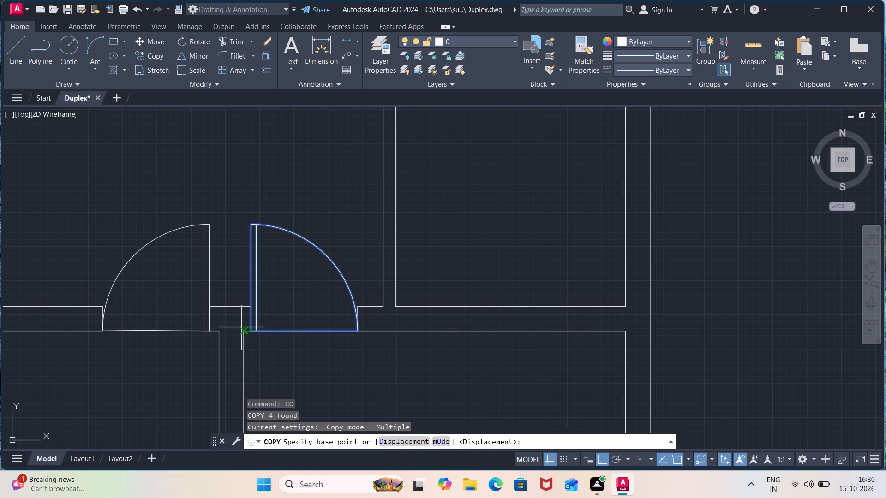
pyautogui.scroll(2, 255, 329)
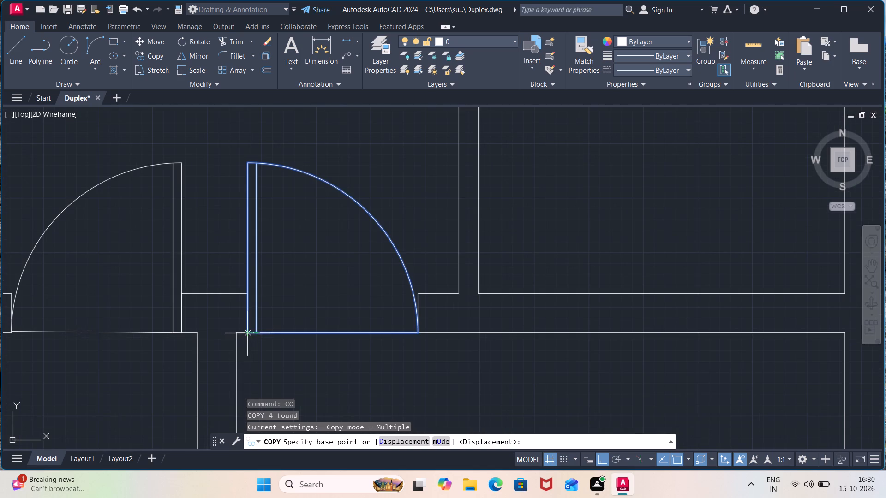
pyautogui.click(250, 334)
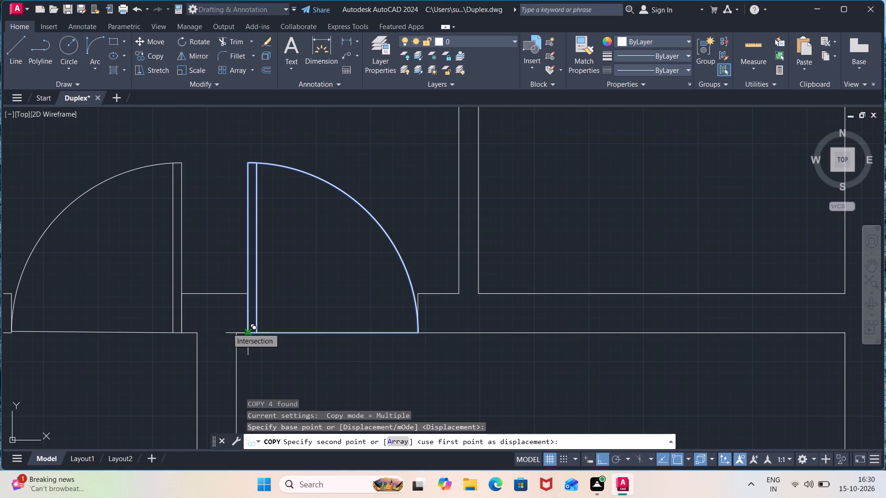
pyautogui.scroll(-6, 130, 330)
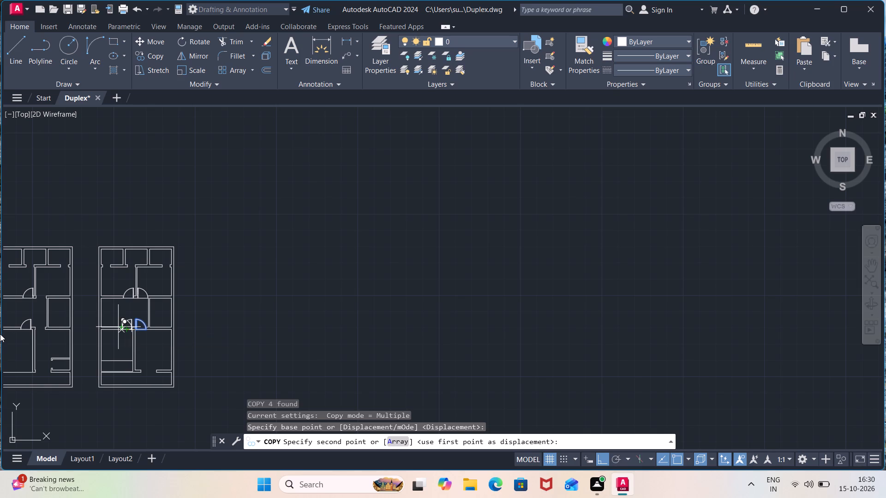
pyautogui.scroll(-1, 42, 329)
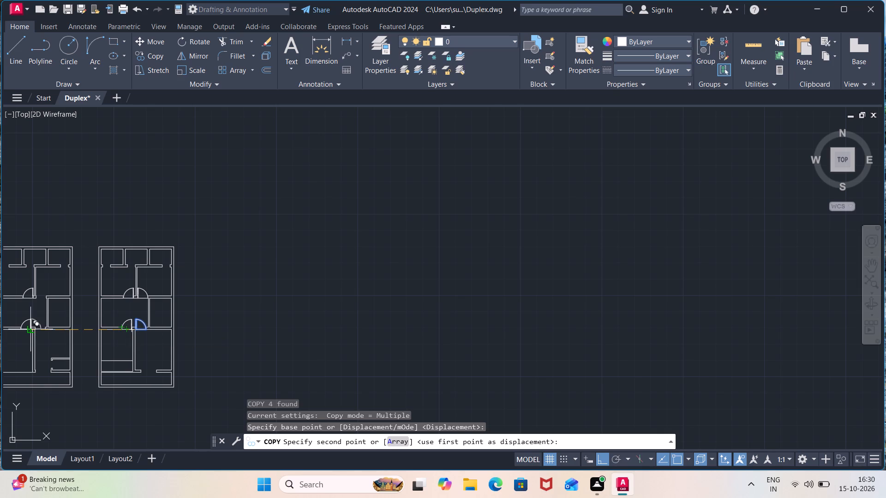
pyautogui.moveTo(51, 328); pyautogui.dragTo(247, 309, button='middle')
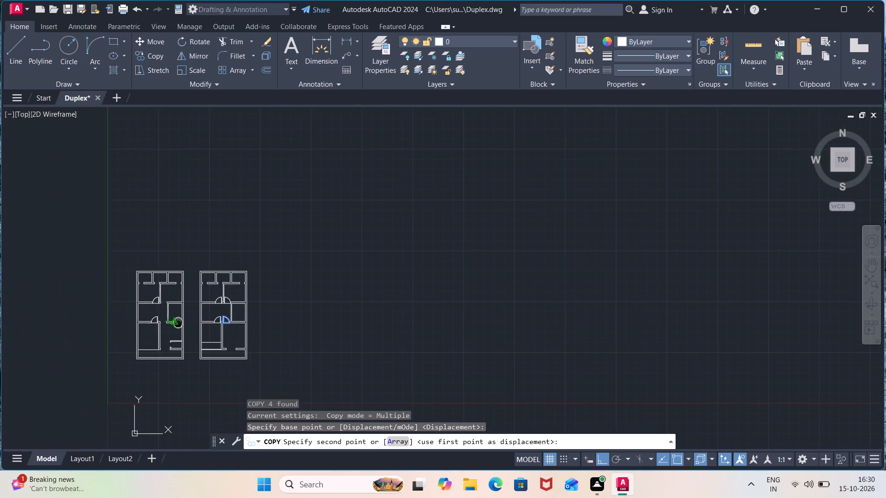
pyautogui.moveTo(247, 309); pyautogui.dragTo(343, 263, button='middle')
pyautogui.scroll(2, 343, 263)
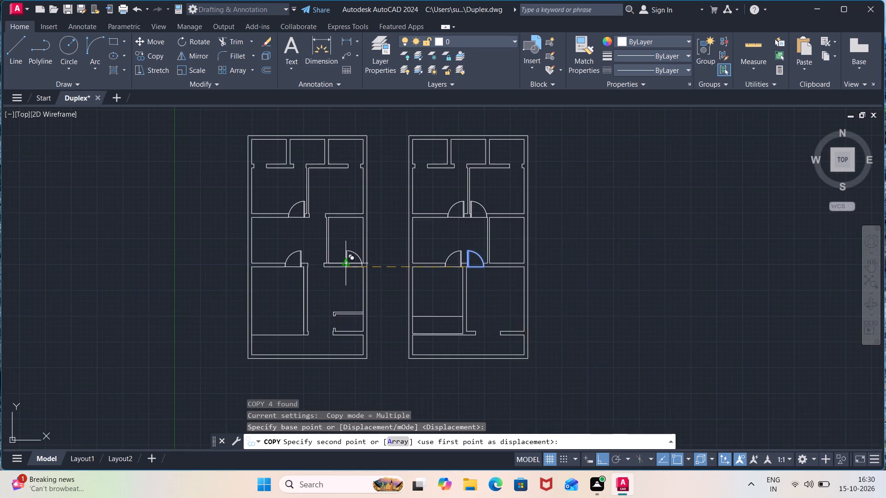
pyautogui.scroll(3, 343, 263)
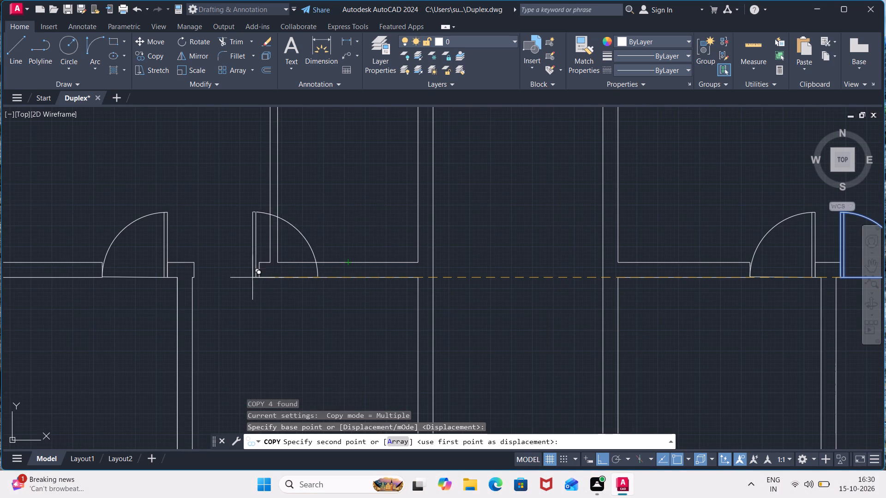
pyautogui.click(196, 278)
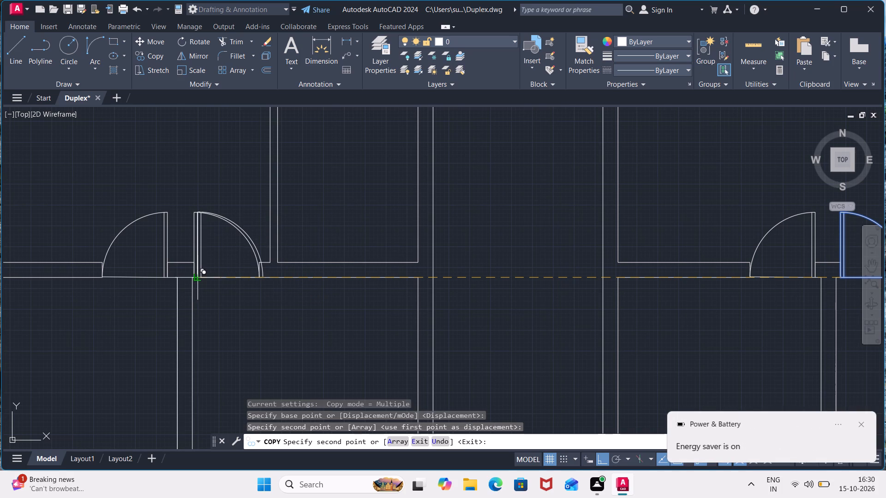
pyautogui.scroll(-2, 195, 278)
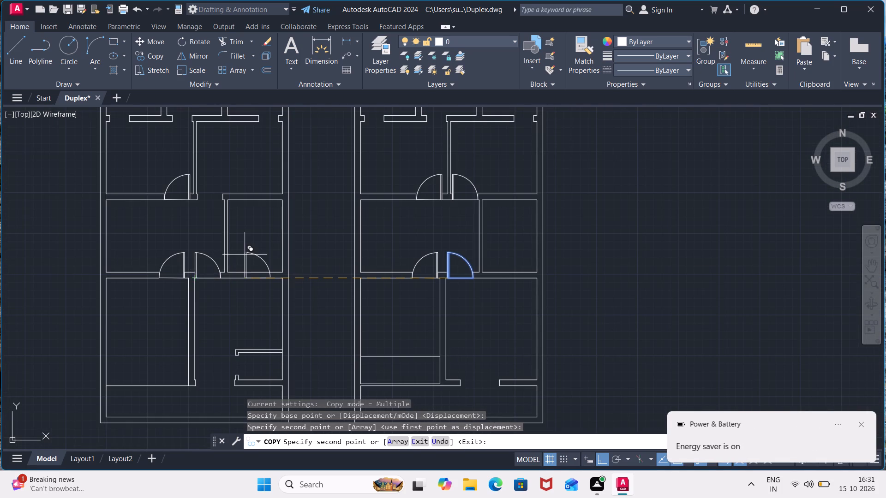
pyautogui.press('Escape')
pyautogui.press('Escape')
pyautogui.press('Escape')
pyautogui.press('Escape')
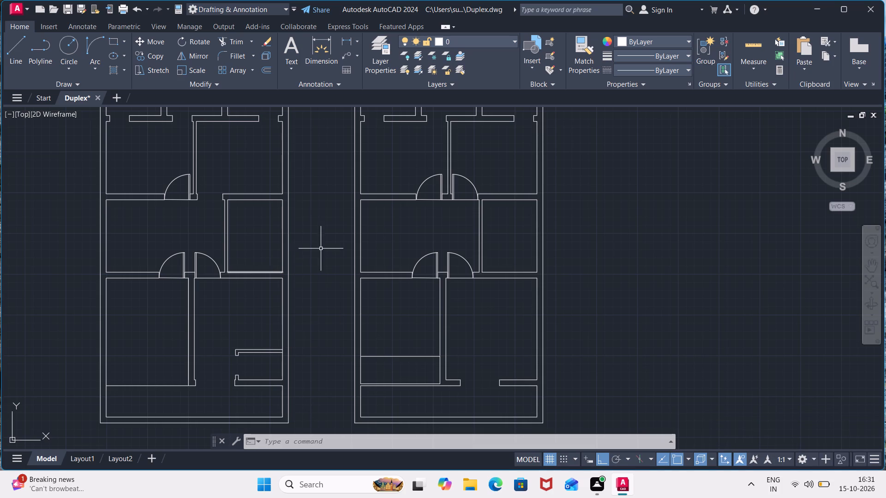
pyautogui.press('Escape')
# Copy the left-hand plan's right-swinging door symbol from its lower opening to the lower left jamb corner of the upper opening.
pyautogui.click(214, 246)
pyautogui.click(192, 261)
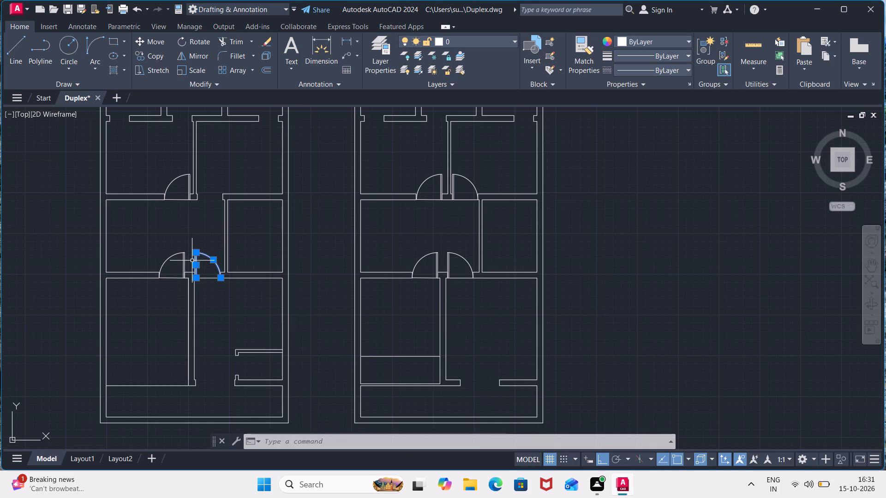
pyautogui.click(209, 278)
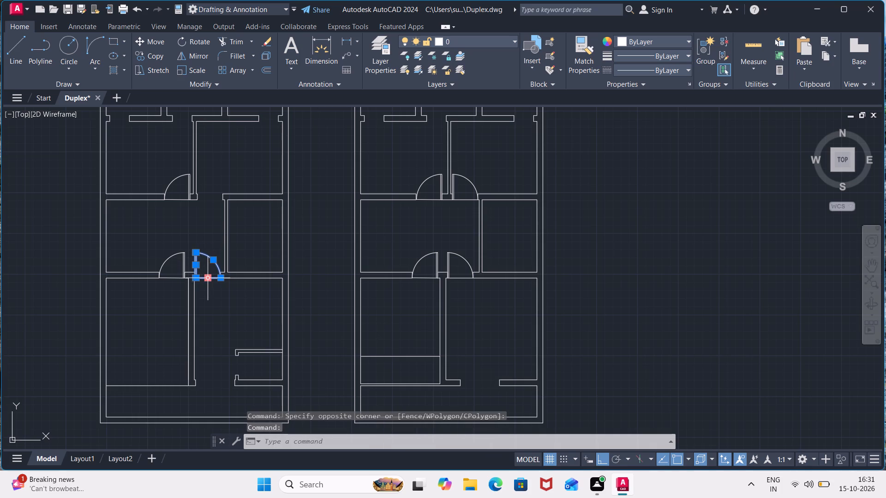
pyautogui.write('co')
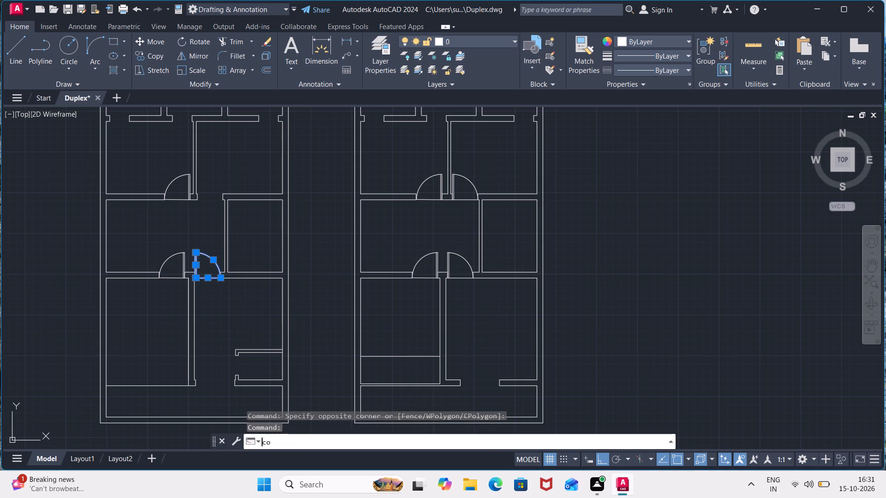
pyautogui.press('Return')
pyautogui.scroll(3, 196, 280)
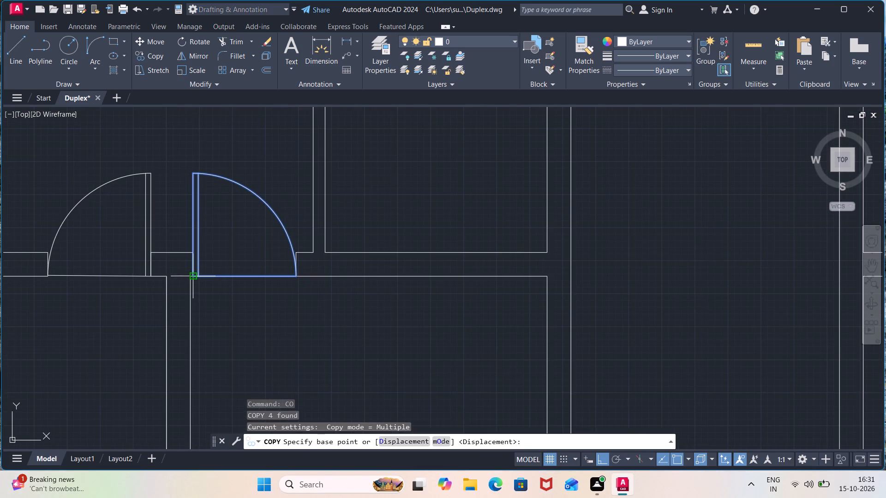
pyautogui.click(193, 273)
pyautogui.scroll(-2, 206, 161)
pyautogui.moveTo(207, 147); pyautogui.dragTo(213, 150, button='middle')
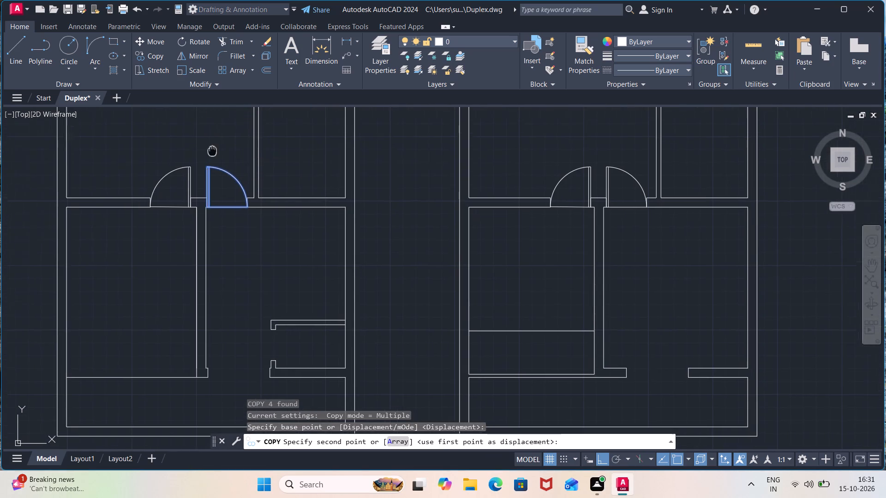
pyautogui.moveTo(213, 150); pyautogui.dragTo(216, 264, button='middle')
pyautogui.scroll(3, 222, 190)
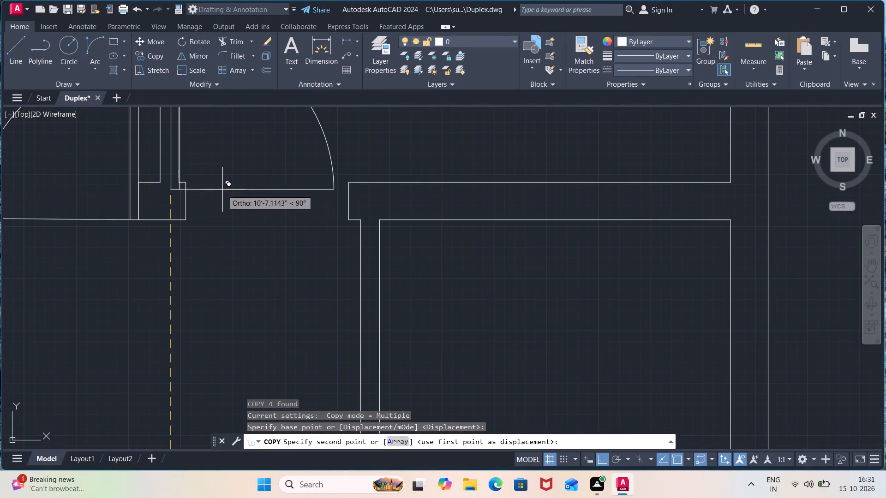
pyautogui.click(186, 221)
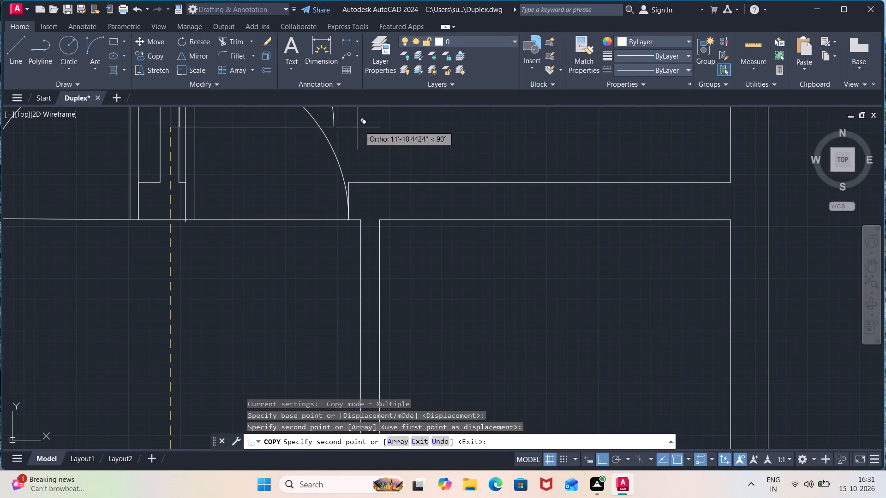
pyautogui.press('Escape')
# Draw two connected 2'6" lines in the empty space beside the right-hand plan, the first running left and the second straight up.
pyautogui.scroll(-4, 356, 130)
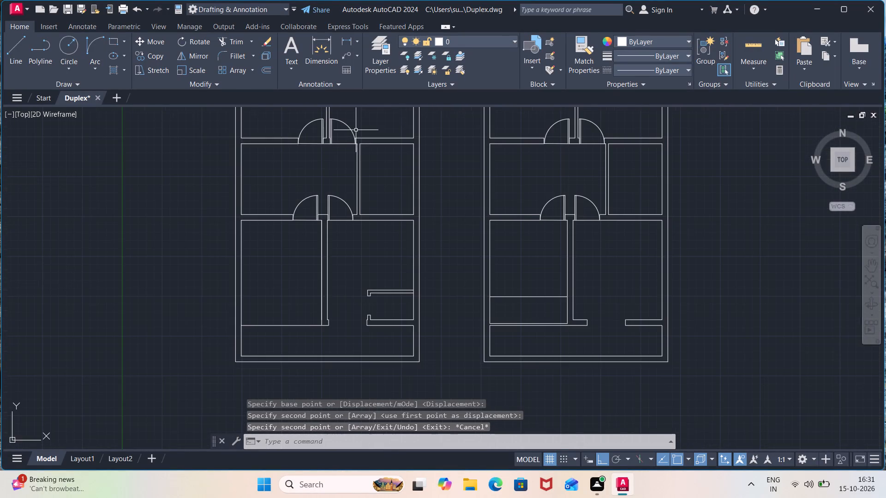
pyautogui.moveTo(356, 130); pyautogui.dragTo(454, 200, button='middle')
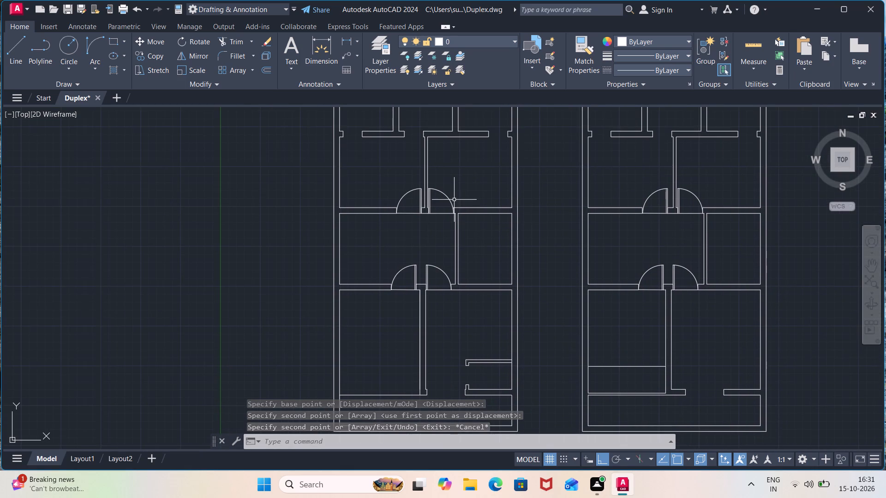
pyautogui.scroll(1, 454, 200)
pyautogui.scroll(-1, 454, 200)
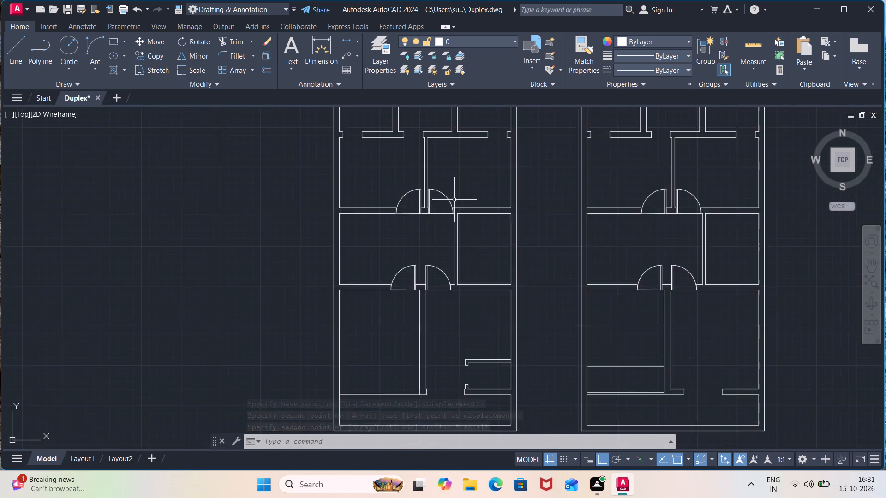
pyautogui.scroll(-1, 454, 200)
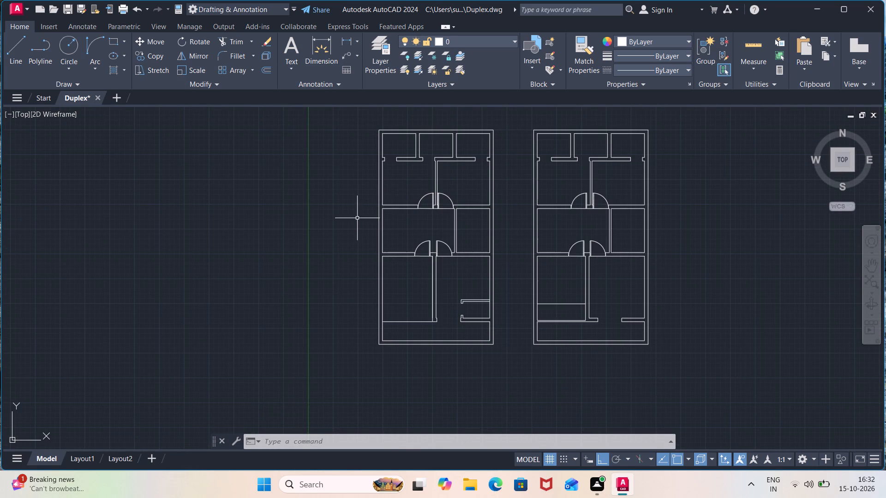
pyautogui.moveTo(704, 237); pyautogui.dragTo(604, 249, button='middle')
pyautogui.scroll(1, 601, 249)
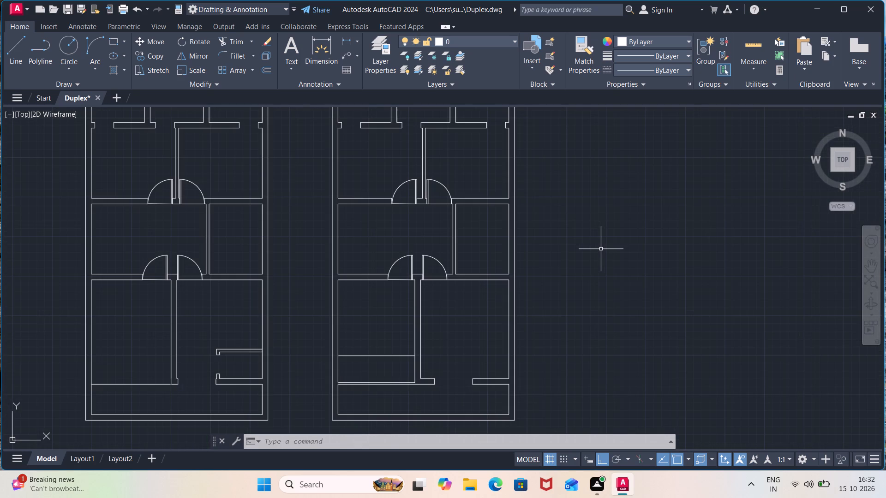
pyautogui.scroll(-1, 601, 249)
pyautogui.press('l')
pyautogui.press('Return')
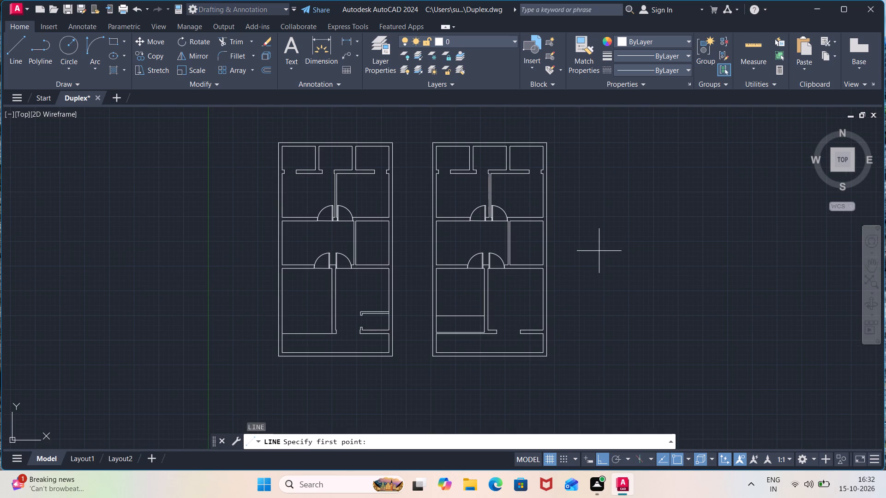
pyautogui.click(645, 281)
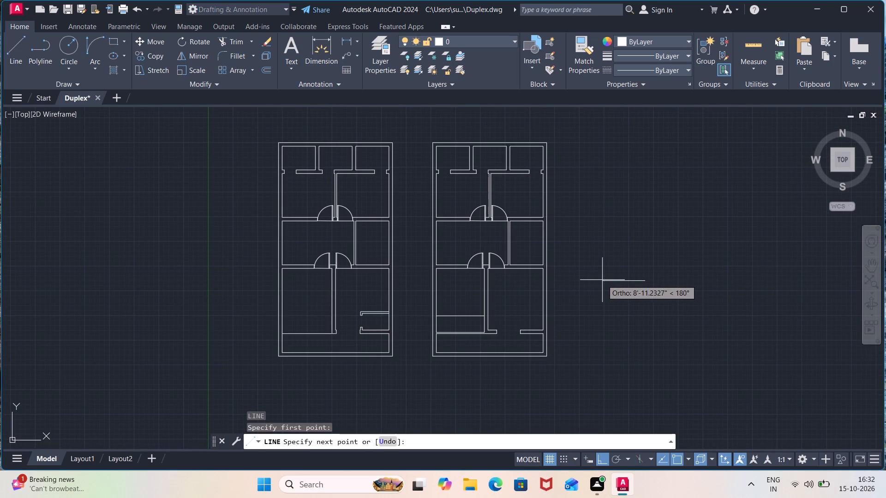
pyautogui.write('2\'6"')
pyautogui.press('Return')
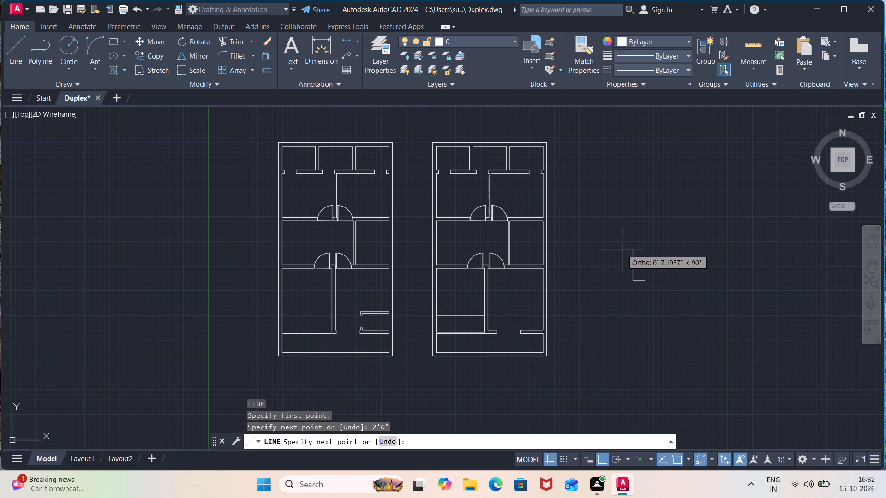
pyautogui.write('2\'6"')
pyautogui.press('Return')
pyautogui.press('Escape')
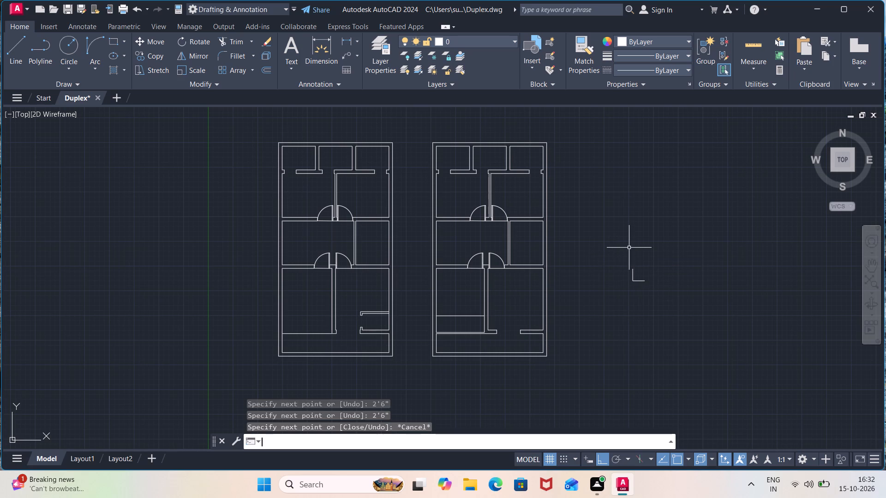
# Draw a second pair of connected 2'6" lines left of the existing pair, the first running straight down and the second left.
pyautogui.scroll(3, 641, 271)
pyautogui.moveTo(635, 275); pyautogui.dragTo(676, 212, button='middle')
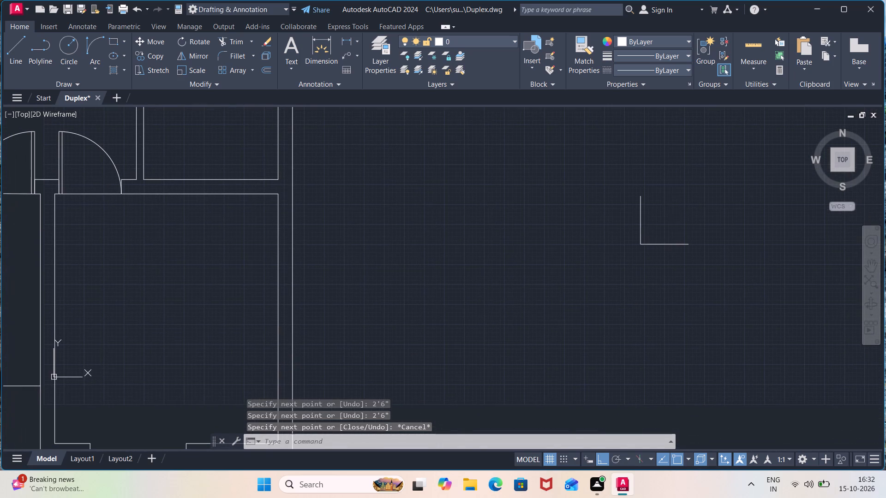
pyautogui.scroll(1, 638, 227)
pyautogui.scroll(-1, 627, 215)
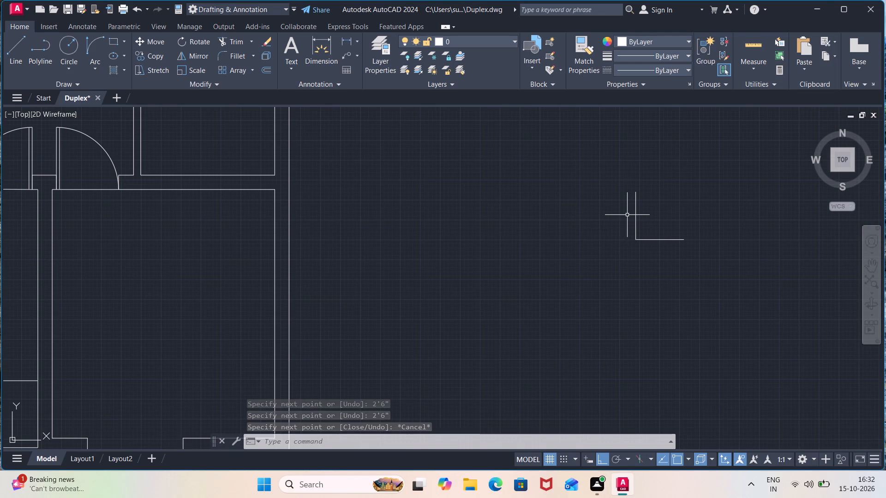
pyautogui.press('l')
pyautogui.press('Return')
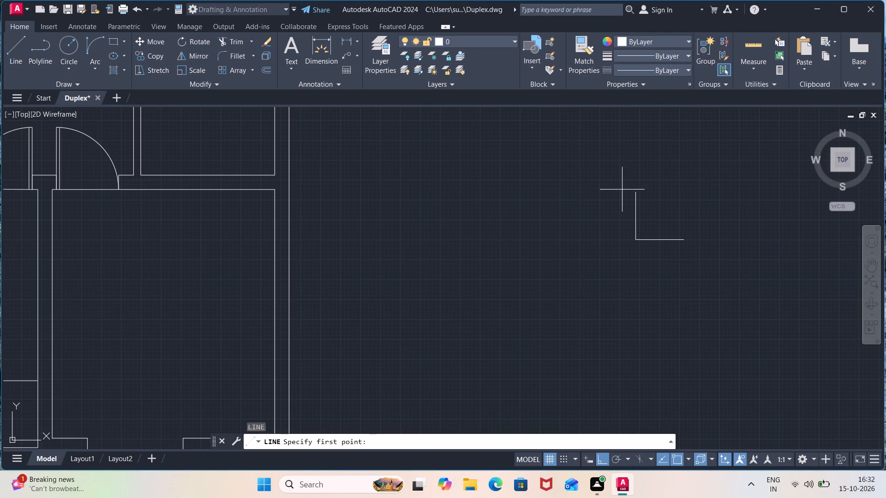
pyautogui.click(596, 192)
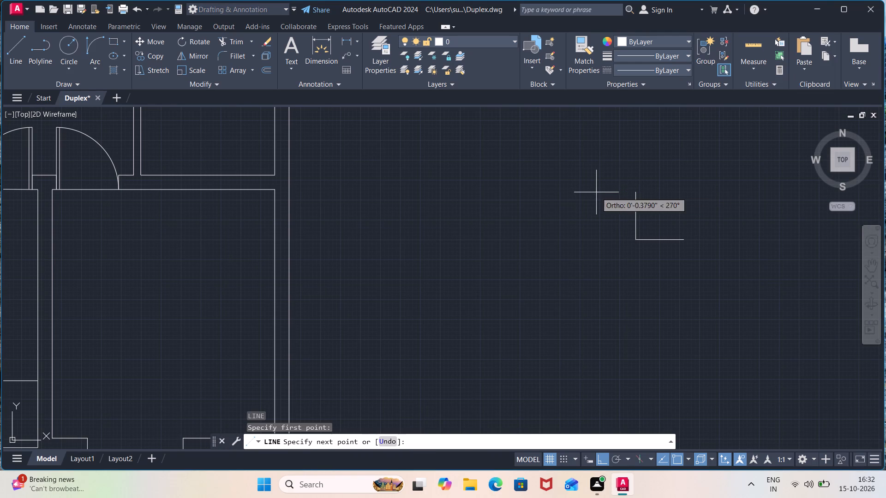
pyautogui.write("2'6")
pyautogui.hotkey('shift', '"')
pyautogui.press('Return')
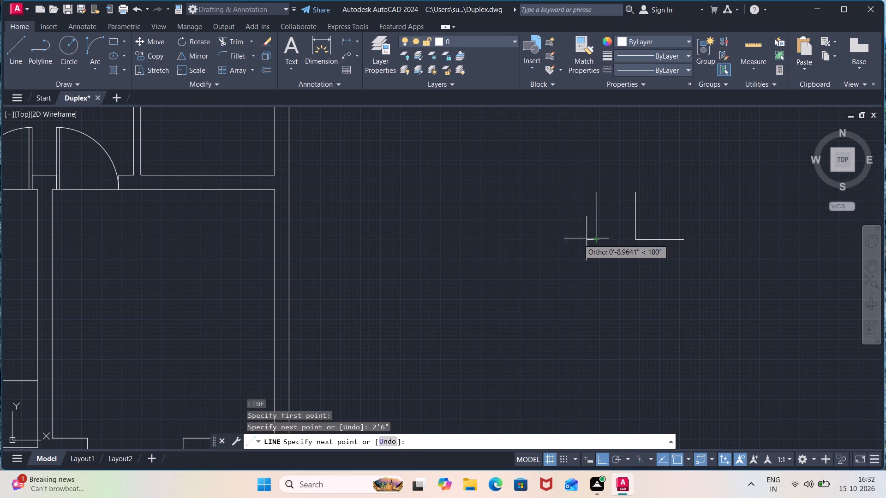
pyautogui.write('2\'6"')
pyautogui.press('Return')
pyautogui.press('Escape')
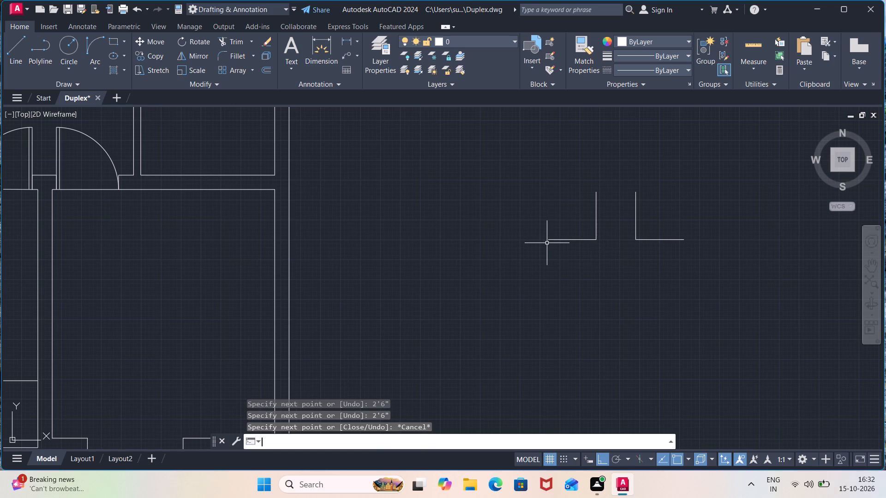
# Offset both vertical door lines by 2", each toward the side of its own horizontal line.
pyautogui.press('o')
pyautogui.press('Return')
pyautogui.write('2:')
pyautogui.press('Return')
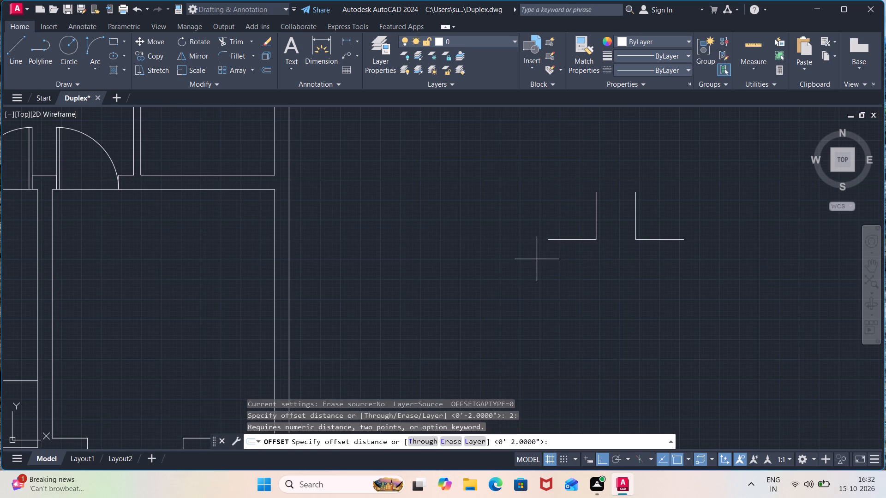
pyautogui.press('Return')
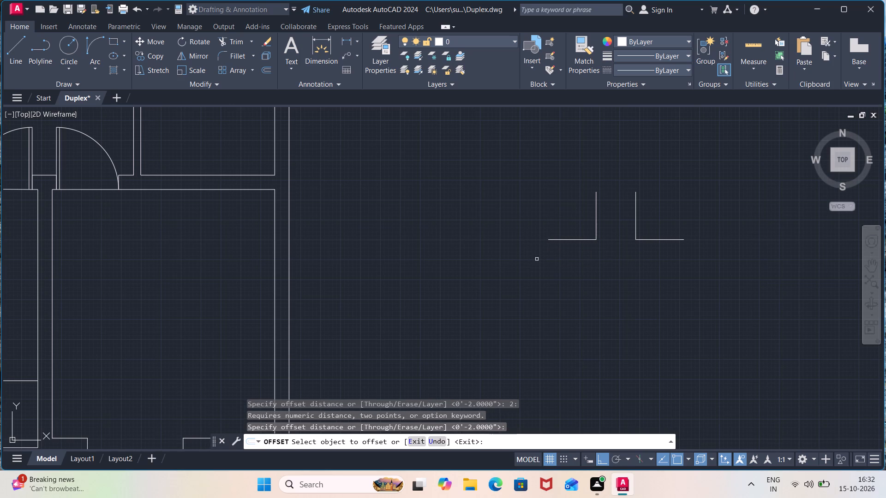
pyautogui.click(595, 221)
pyautogui.click(580, 222)
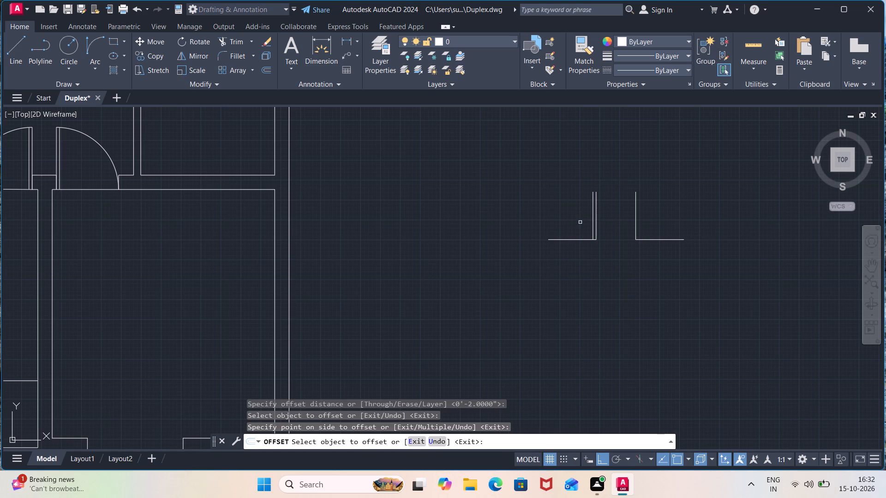
pyautogui.click(636, 224)
pyautogui.click(648, 219)
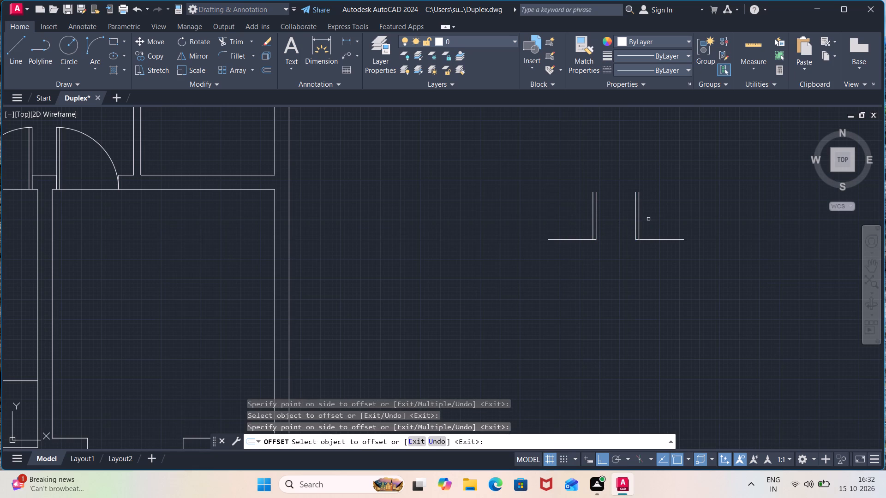
pyautogui.press('Escape')
# Draw the left symbol's swing with a Start, End, Direction arc from the outer vertical line's top to the horizontal line's left end.
pyautogui.click(98, 59)
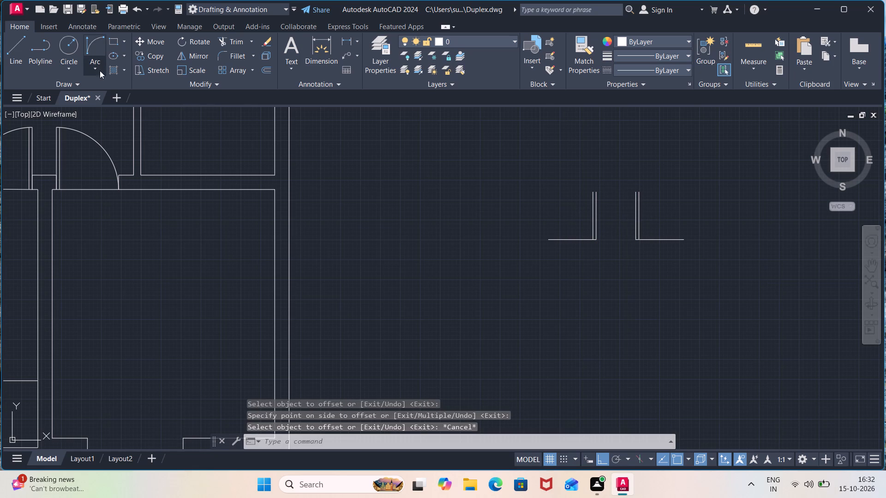
pyautogui.click(130, 213)
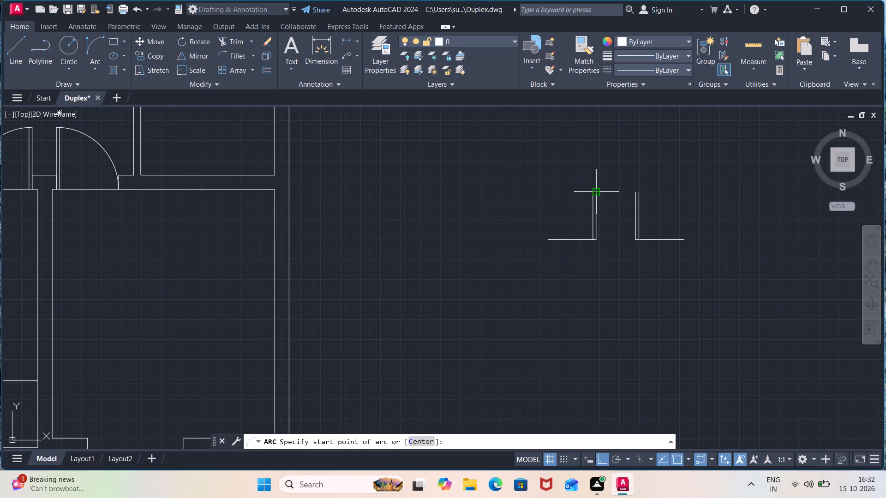
pyautogui.click(597, 193)
pyautogui.click(551, 237)
pyautogui.click(539, 220)
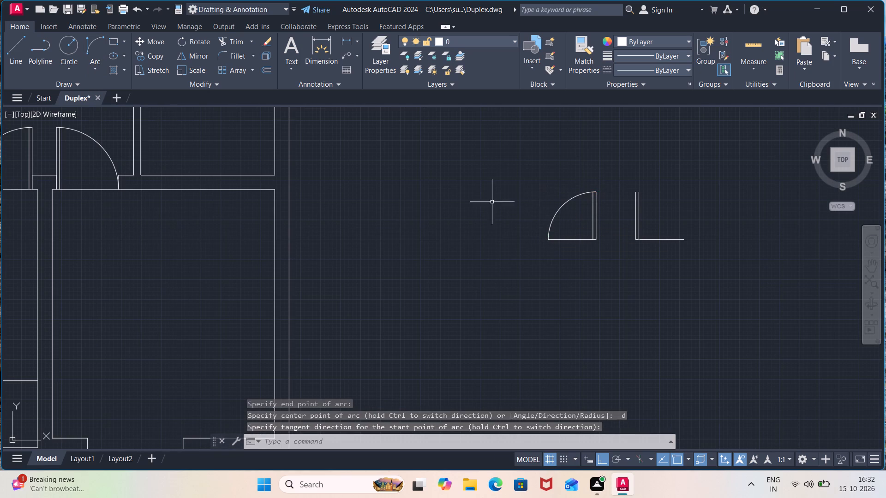
# Draw the right symbol's swing with a Start, End, Direction arc from the outer vertical line's top to the horizontal line's right end.
pyautogui.click(103, 65)
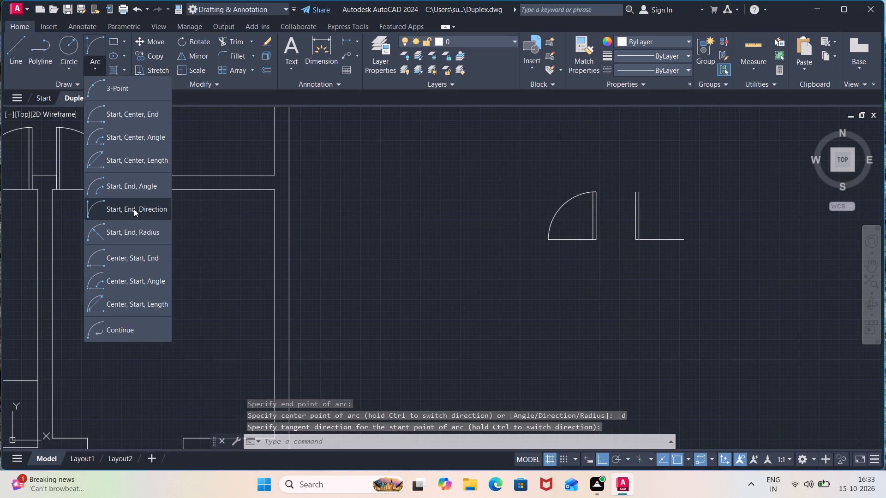
pyautogui.click(134, 209)
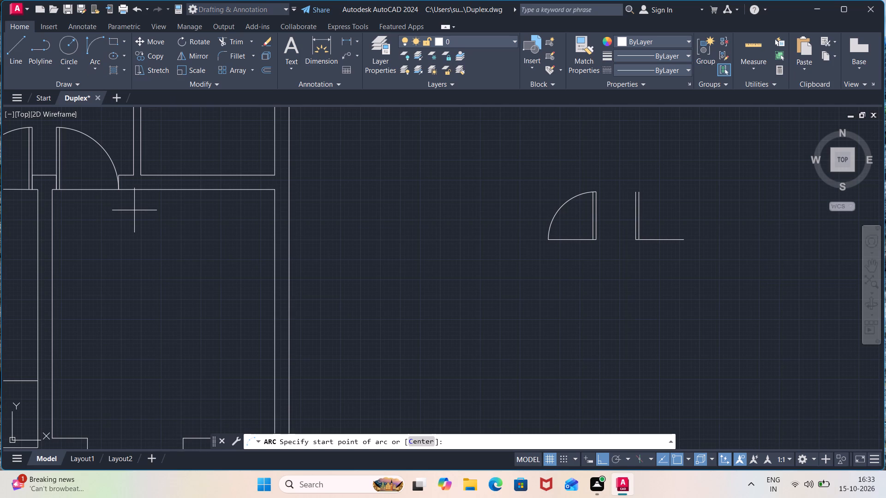
pyautogui.click(636, 190)
pyautogui.click(684, 237)
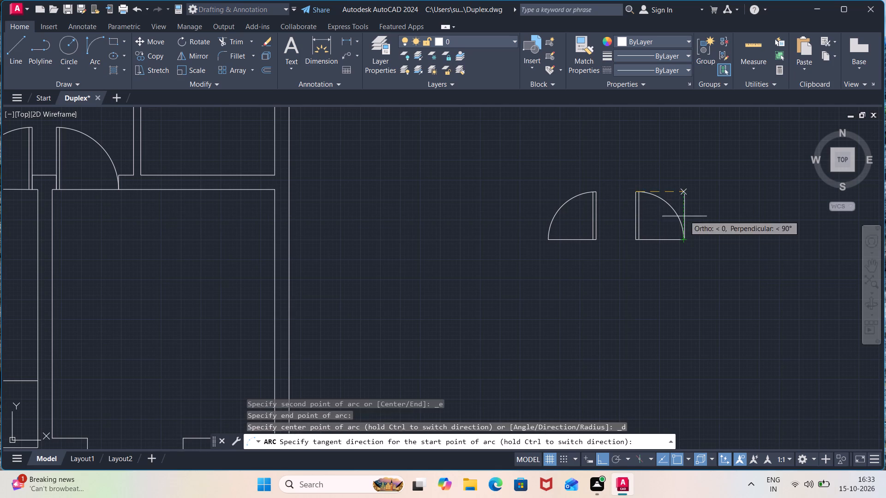
pyautogui.click(684, 207)
# Move the left-swinging 2'6" door symbol by its lower right corner onto the lower right jamb corner of the right-hand plan's top-right room opening.
pyautogui.click(609, 184)
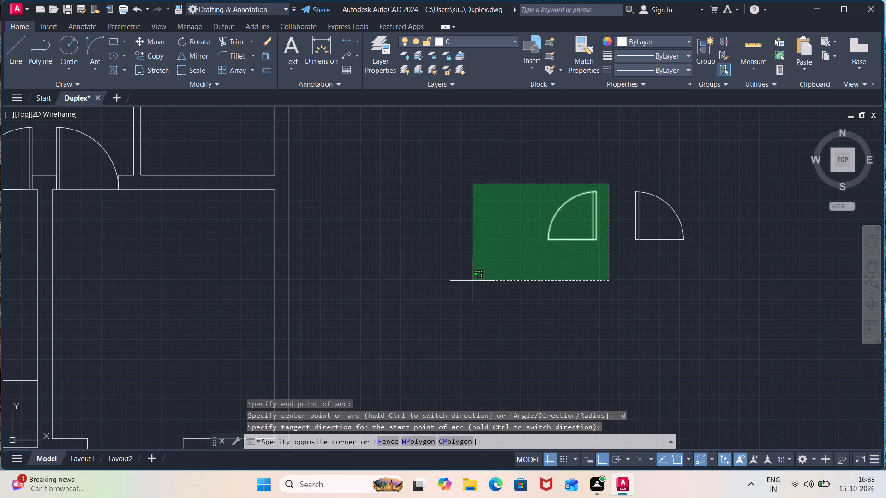
pyautogui.click(467, 283)
pyautogui.press('m')
pyautogui.press('Return')
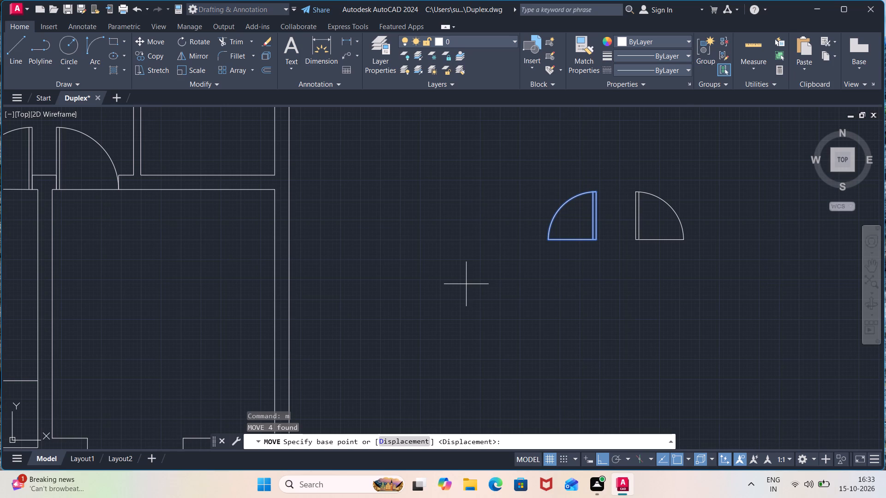
pyautogui.click(599, 239)
pyautogui.moveTo(229, 151); pyautogui.dragTo(244, 218, button='middle')
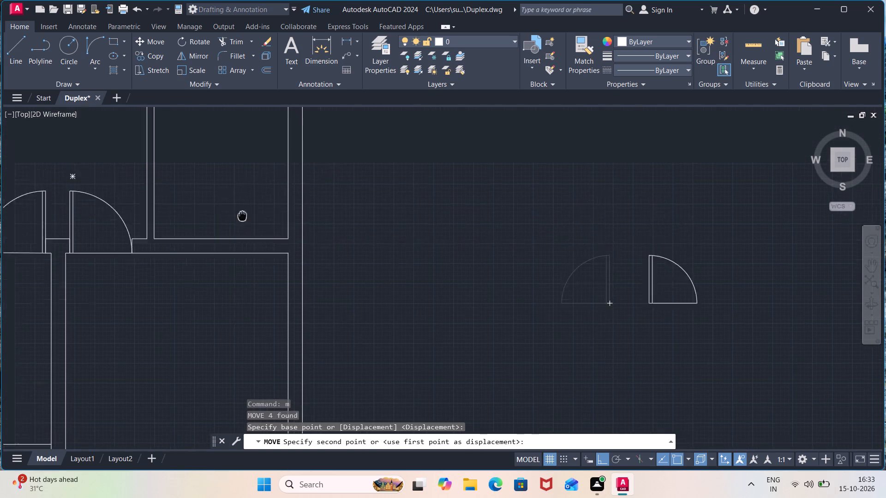
pyautogui.moveTo(244, 218); pyautogui.dragTo(283, 296, button='middle')
pyautogui.moveTo(260, 189); pyautogui.dragTo(301, 383, button='middle')
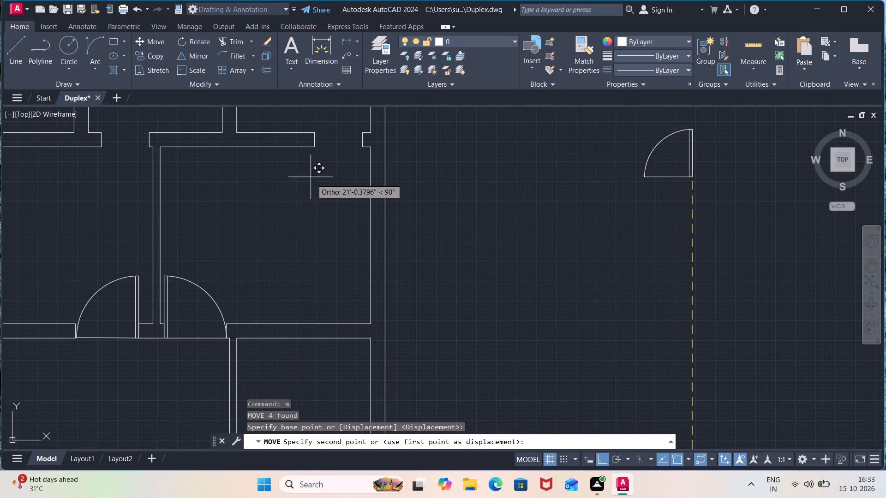
pyautogui.moveTo(321, 196); pyautogui.dragTo(341, 207, button='middle')
pyautogui.click(380, 158)
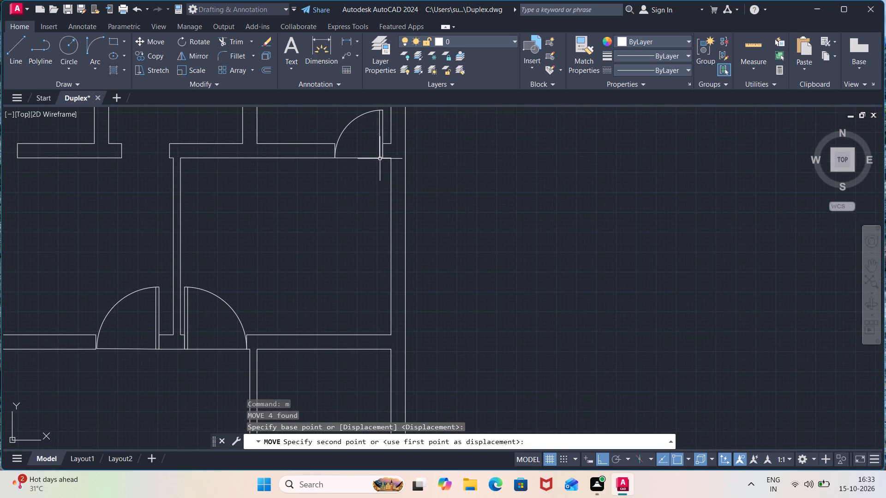
# Copy the placed 2'6" door symbol by its lower right corner to the right jamb of the left-hand plan's matching top-right room opening.
pyautogui.scroll(-1, 395, 130)
pyautogui.moveTo(392, 129); pyautogui.dragTo(448, 170, button='middle')
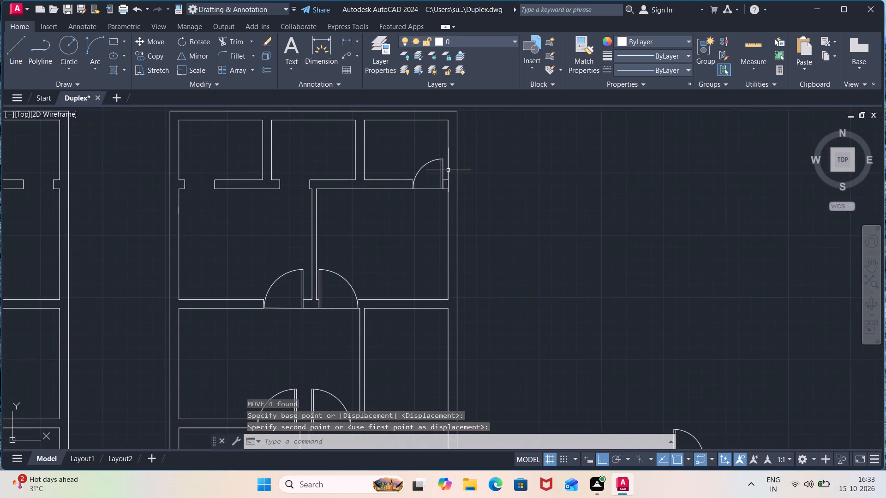
pyautogui.scroll(3, 448, 170)
pyautogui.click(430, 158)
pyautogui.click(333, 175)
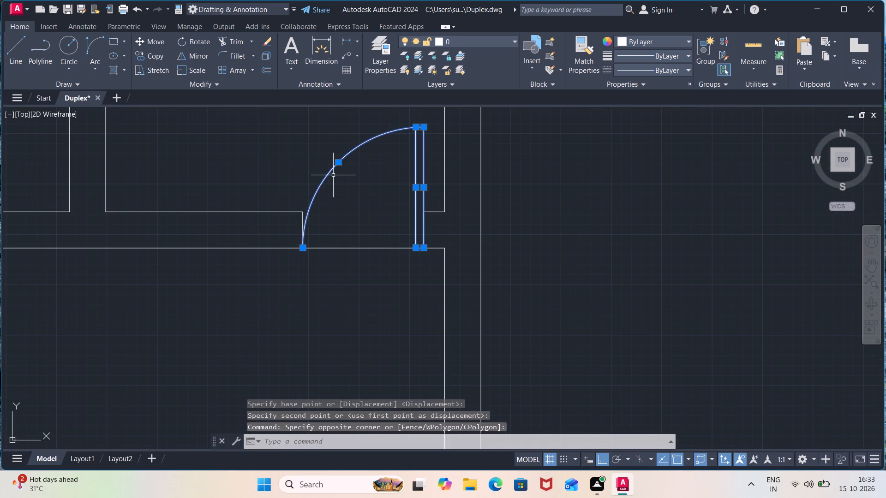
pyautogui.click(355, 247)
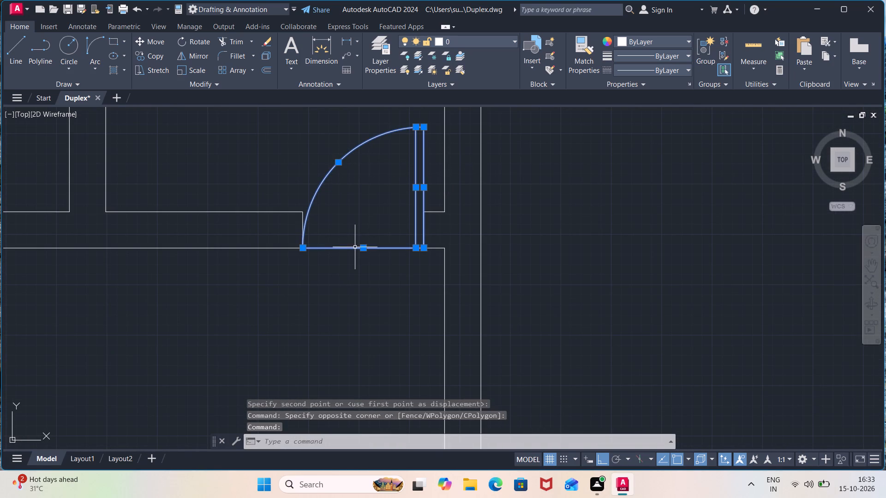
pyautogui.press('c')
pyautogui.press('o')
pyautogui.press('Return')
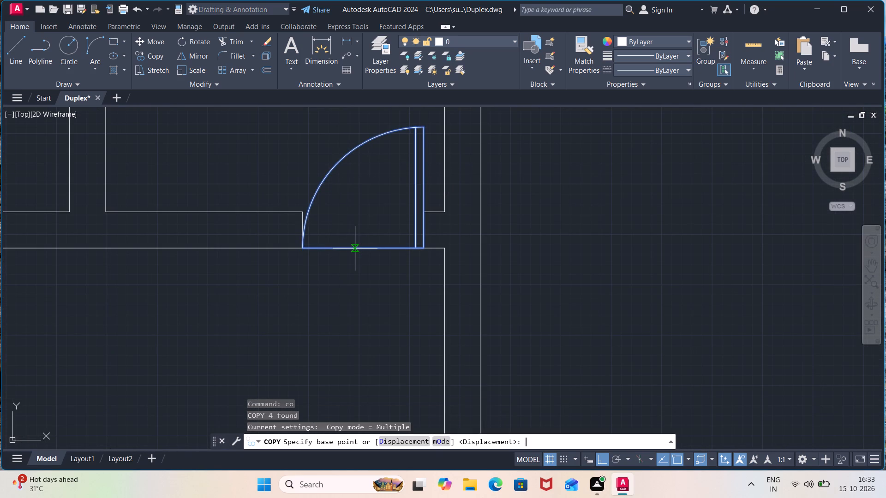
pyautogui.click(425, 245)
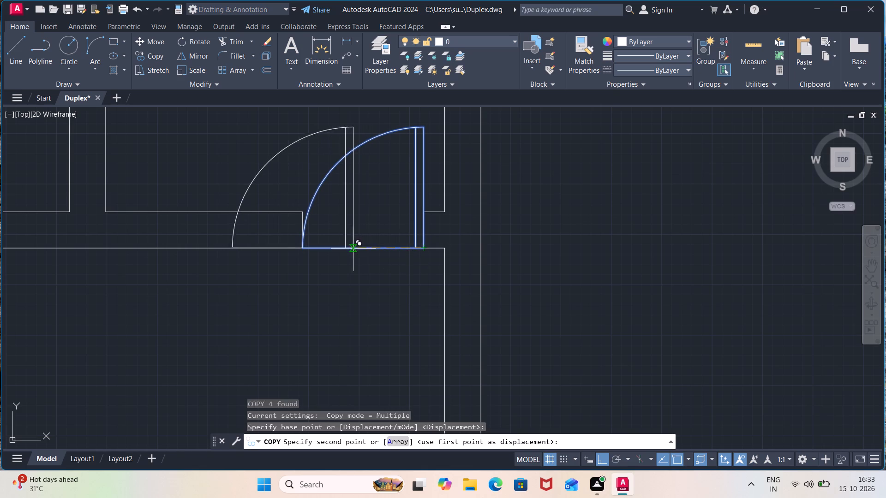
pyautogui.moveTo(174, 262); pyautogui.dragTo(555, 252, button='middle')
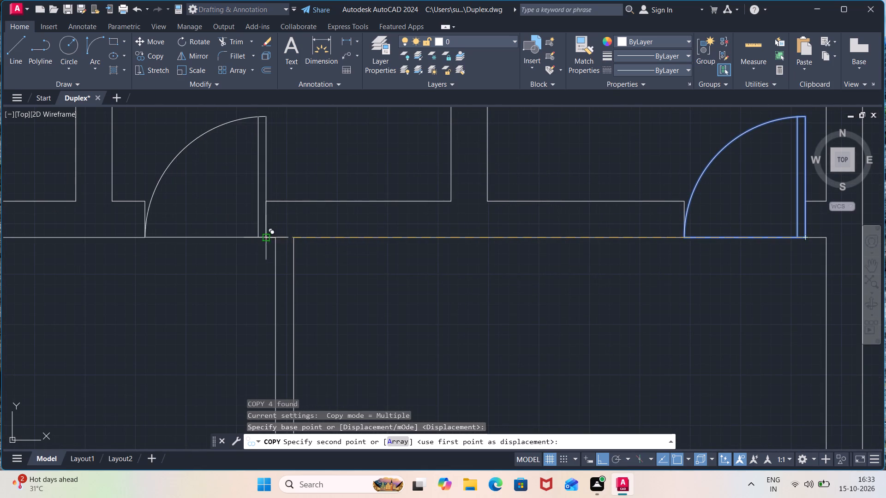
pyautogui.moveTo(259, 235); pyautogui.dragTo(885, 271, button='middle')
pyautogui.moveTo(340, 273); pyautogui.dragTo(538, 284, button='middle')
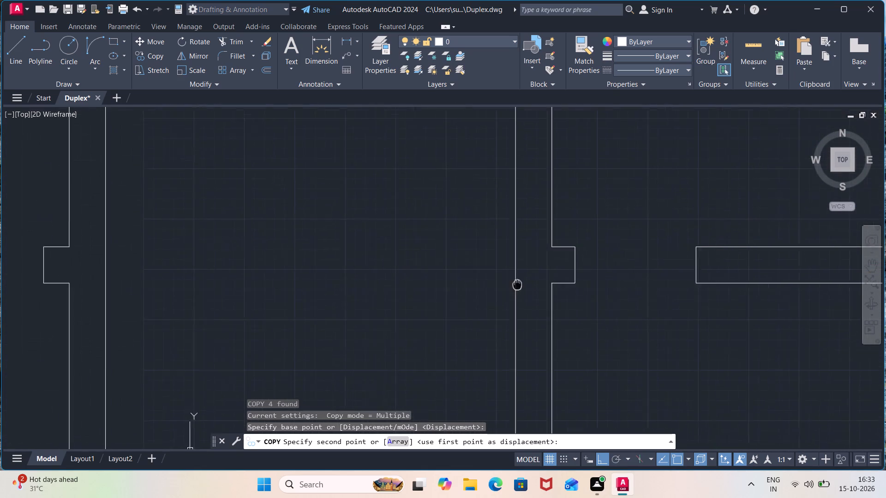
pyautogui.moveTo(538, 284); pyautogui.dragTo(663, 290, button='middle')
pyautogui.moveTo(374, 259); pyautogui.dragTo(622, 256, button='middle')
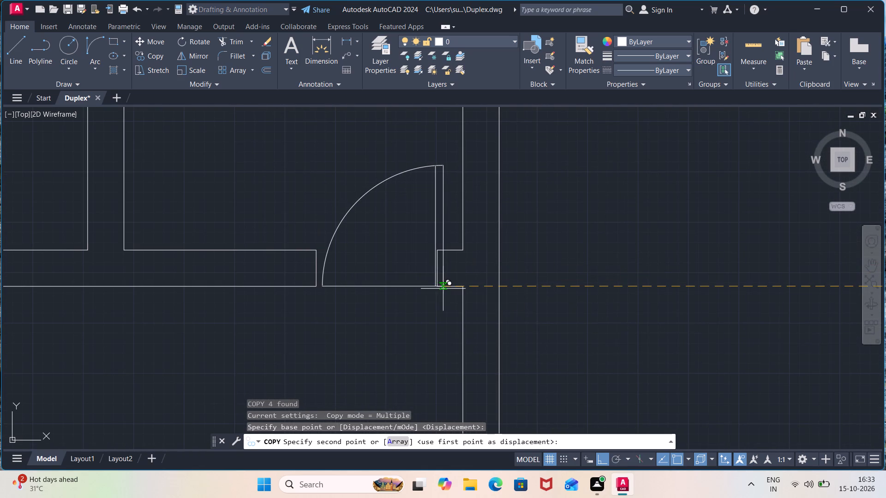
pyautogui.click(437, 287)
# Place further copies of the 2'6" door symbol on the right jamb of the top-middle room's opening in the left-hand and right-hand plans.
pyautogui.scroll(-2, 546, 258)
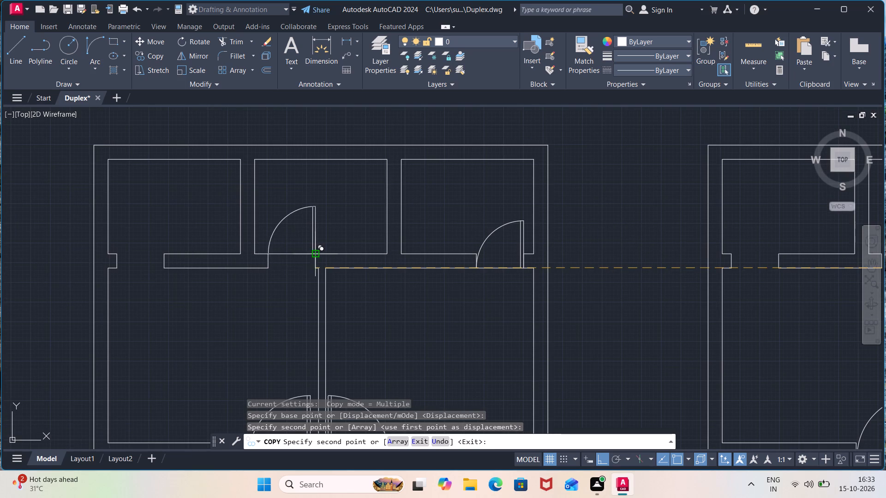
pyautogui.scroll(3, 319, 269)
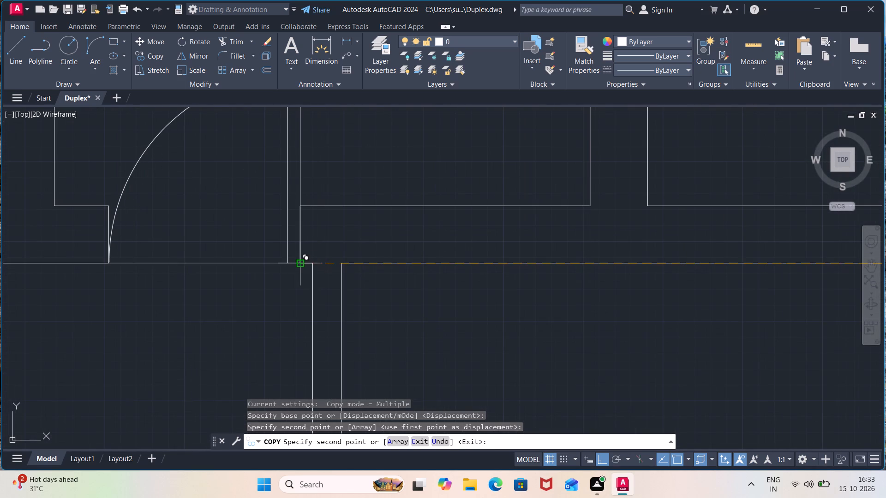
pyautogui.click(298, 264)
pyautogui.scroll(-3, 298, 264)
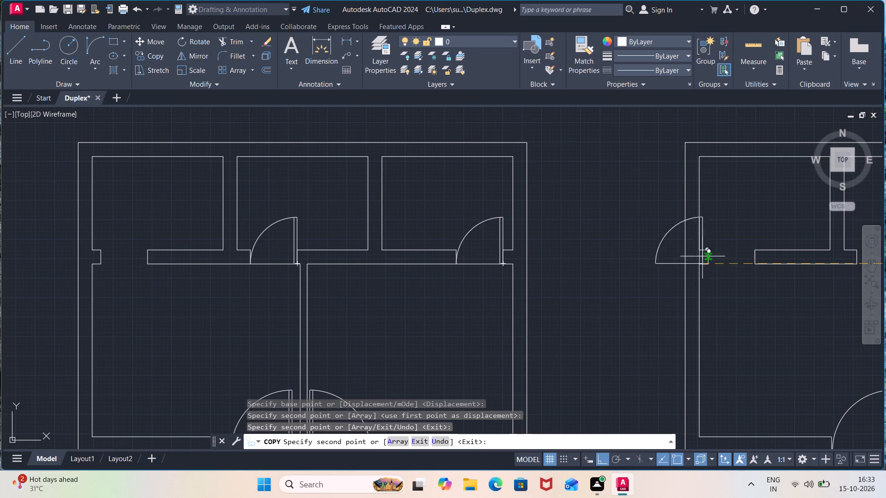
pyautogui.moveTo(752, 259); pyautogui.dragTo(504, 259, button='middle')
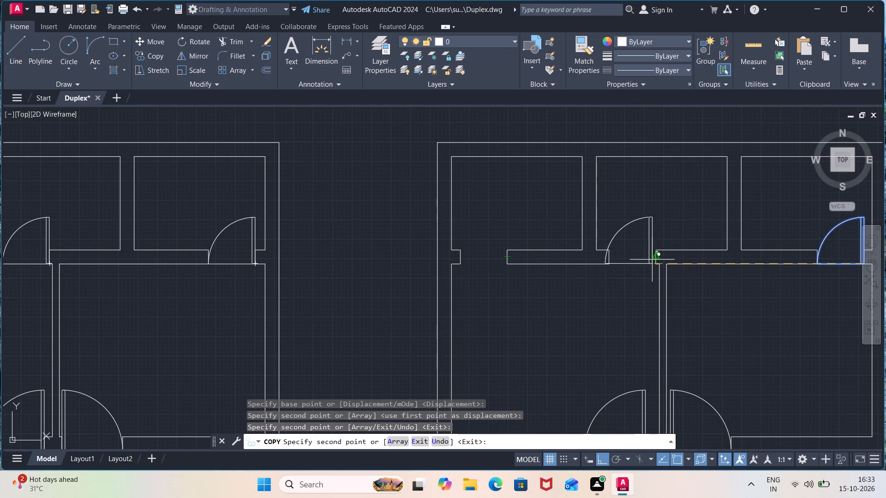
pyautogui.scroll(2, 652, 260)
pyautogui.click(657, 266)
pyautogui.scroll(-3, 670, 267)
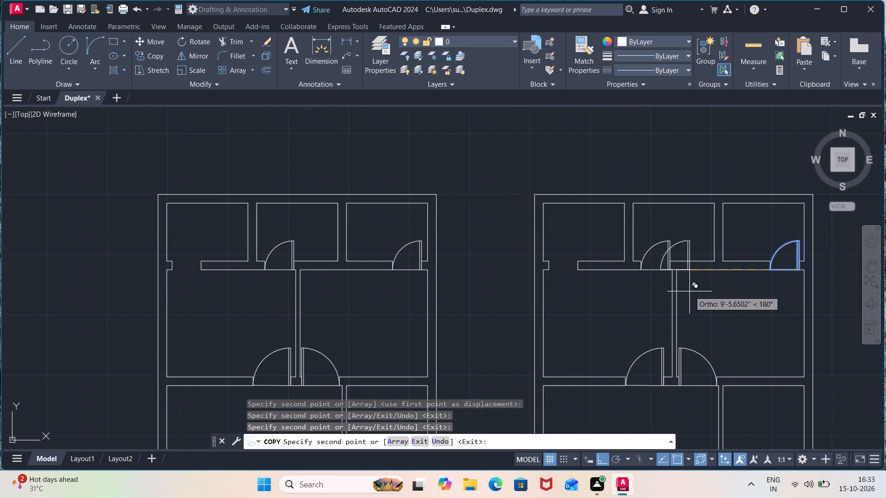
pyautogui.scroll(-2, 689, 291)
pyautogui.press('Escape')
pyautogui.moveTo(784, 360); pyautogui.dragTo(740, 310, button='middle')
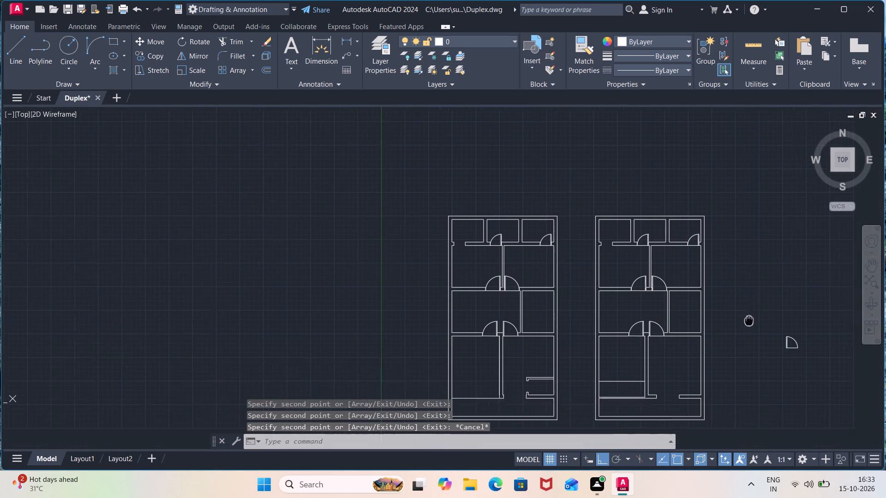
# Move the right-swinging 2'6" door symbol by its lower left corner onto the lower left jamb corner of the right-hand plan's top-left room opening.
pyautogui.moveTo(740, 310); pyautogui.dragTo(688, 246, button='middle')
pyautogui.click(748, 243)
pyautogui.click(702, 293)
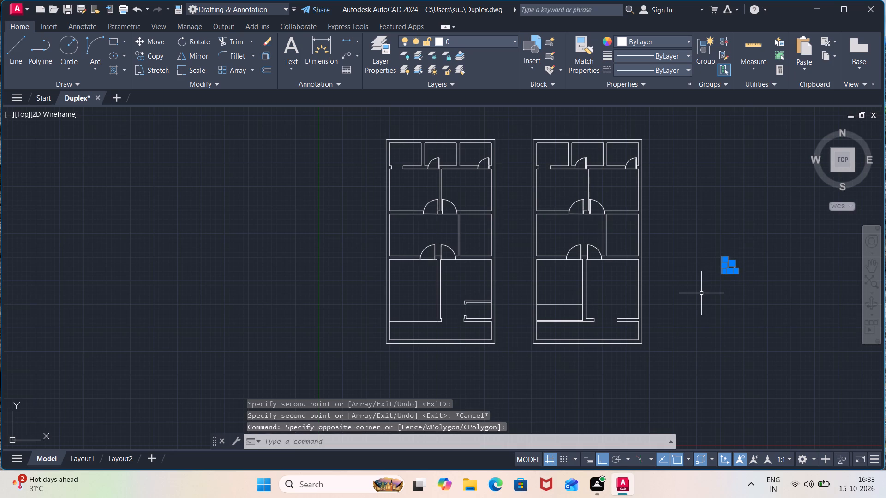
pyautogui.press('m')
pyautogui.press('Return')
pyautogui.scroll(3, 725, 273)
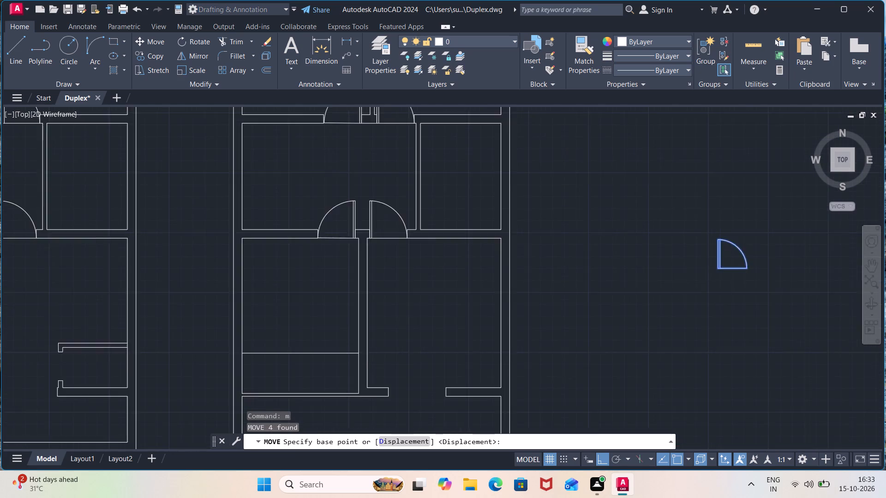
pyautogui.click(713, 263)
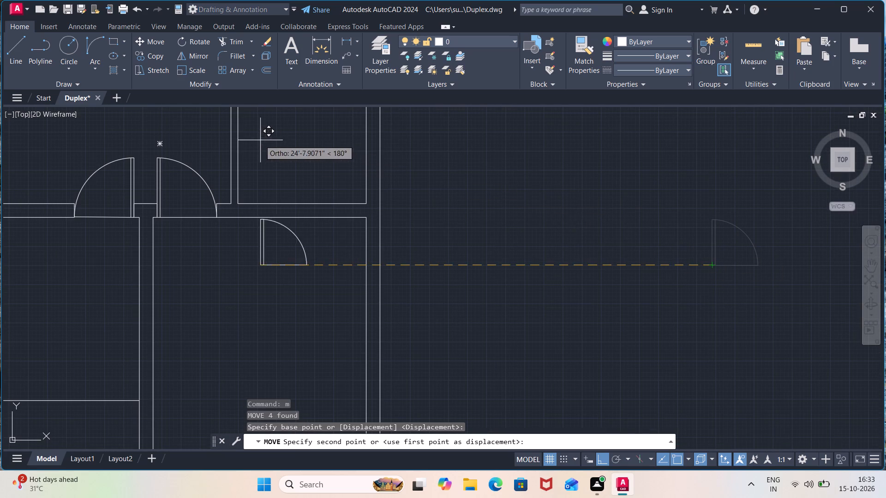
pyautogui.moveTo(259, 140); pyautogui.dragTo(533, 401, button='middle')
pyautogui.scroll(-1, 281, 300)
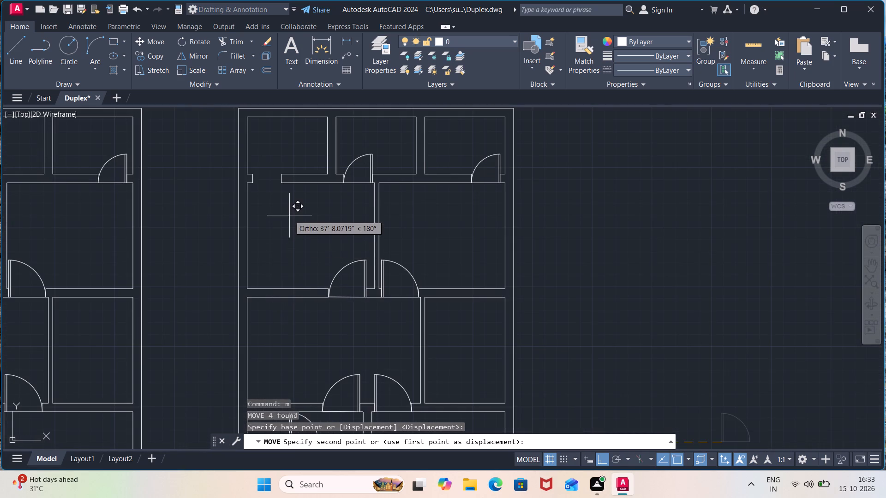
pyautogui.moveTo(289, 215); pyautogui.dragTo(335, 314, button='middle')
pyautogui.scroll(3, 314, 282)
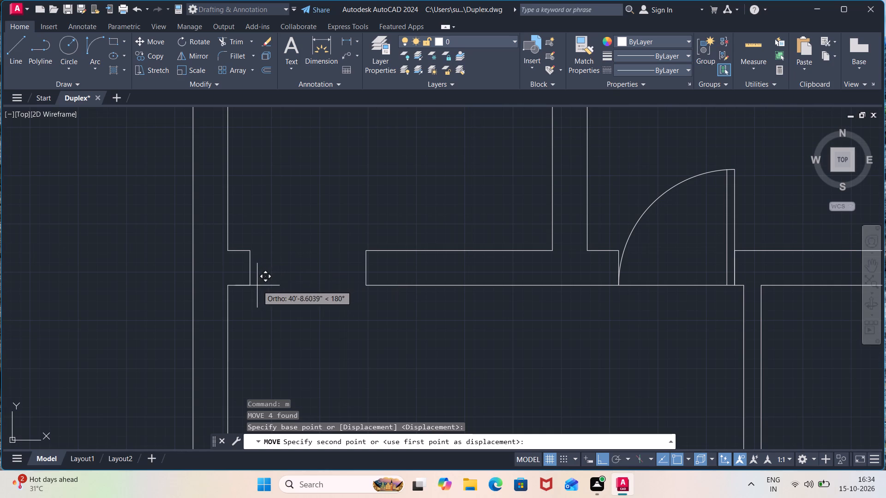
pyautogui.click(250, 286)
# Copy the placed right-swinging door symbol by its lower left corner to the left jamb of the left-hand plan's matching top-left room opening.
pyautogui.scroll(-3, 256, 286)
pyautogui.moveTo(315, 256); pyautogui.dragTo(574, 212, button='middle')
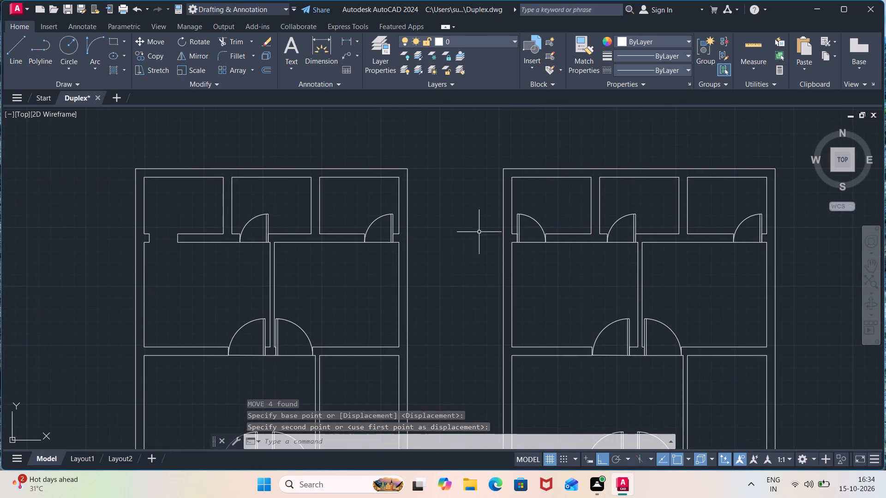
pyautogui.scroll(2, 537, 212)
pyautogui.click(537, 212)
pyautogui.click(479, 241)
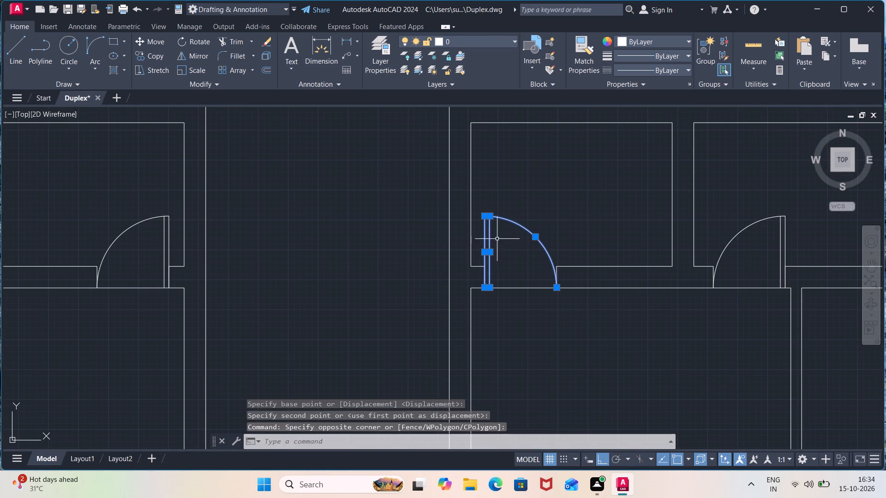
pyautogui.click(527, 286)
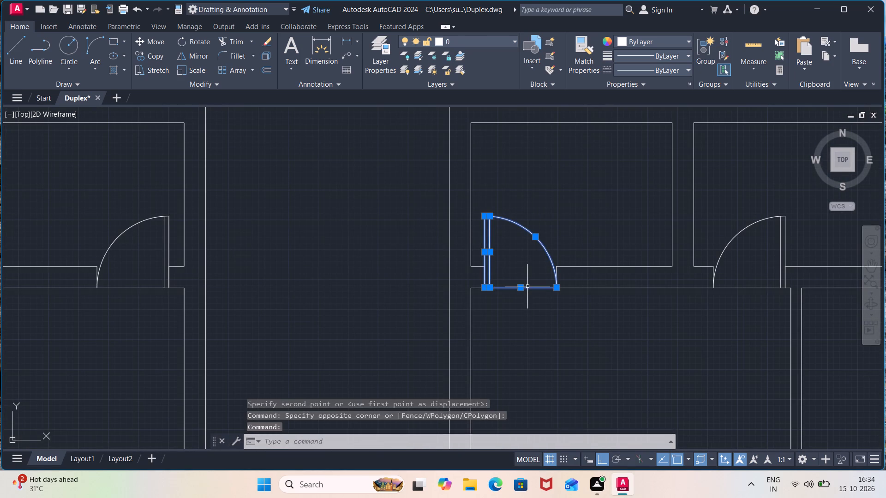
pyautogui.press('c')
pyautogui.press('o')
pyautogui.press('Return')
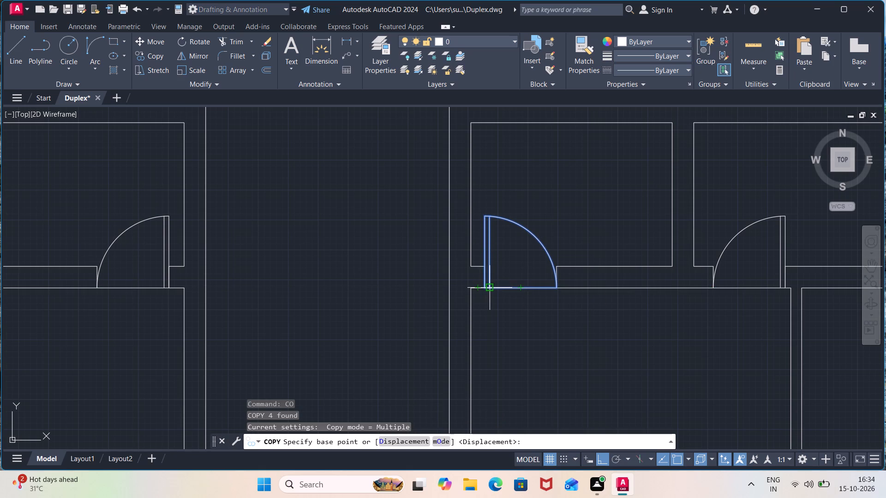
pyautogui.click(485, 286)
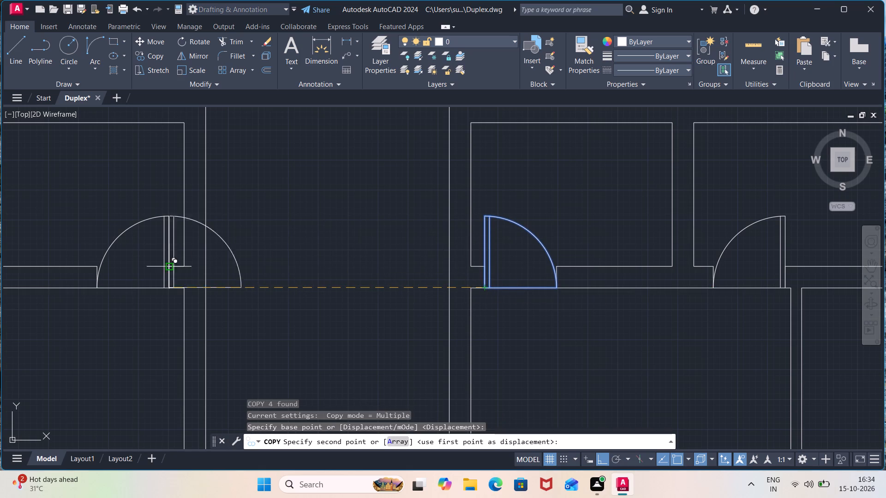
pyautogui.moveTo(58, 266); pyautogui.dragTo(535, 271, button='middle')
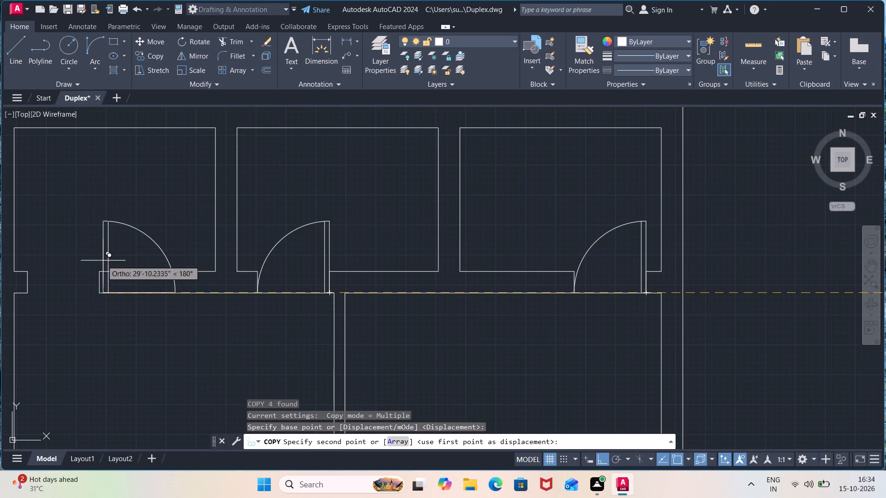
pyautogui.moveTo(70, 259); pyautogui.dragTo(179, 269, button='middle')
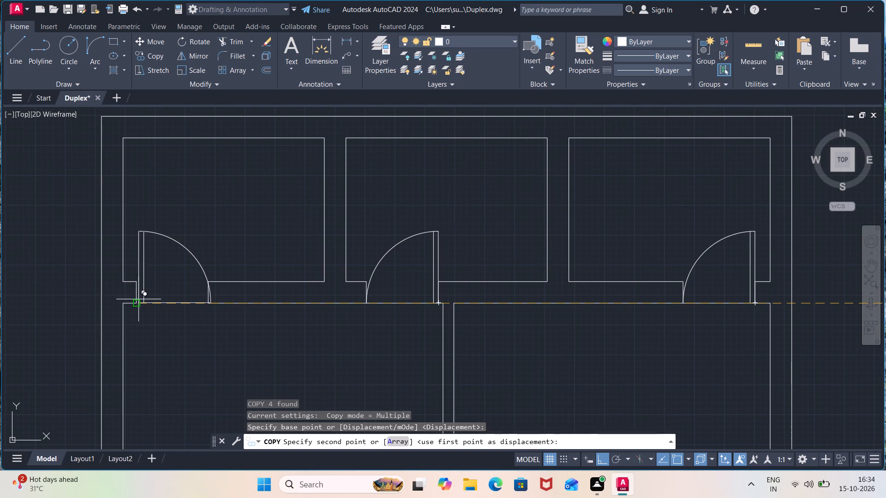
pyautogui.click(135, 302)
pyautogui.press('Escape')
pyautogui.press('Escape')
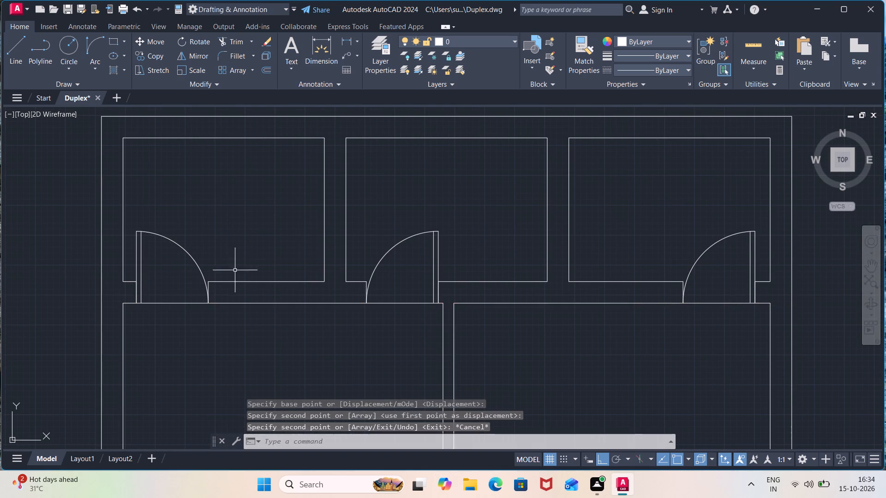
# Draw a 5' horizontal line leftward and a 5' vertical line up from its left end, in the empty space right of the plans.
pyautogui.scroll(-3, 450, 267)
pyautogui.moveTo(597, 332); pyautogui.dragTo(525, 128, button='middle')
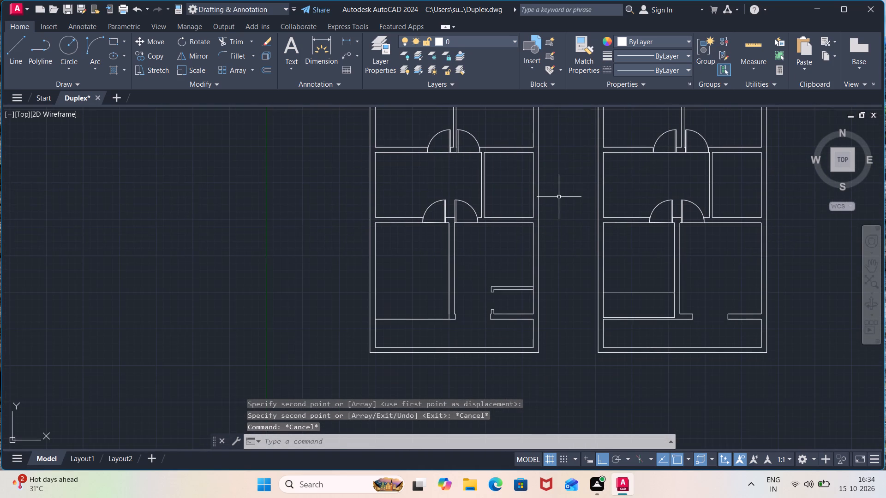
pyautogui.scroll(-1, 564, 207)
pyautogui.moveTo(562, 218); pyautogui.dragTo(481, 207, button='middle')
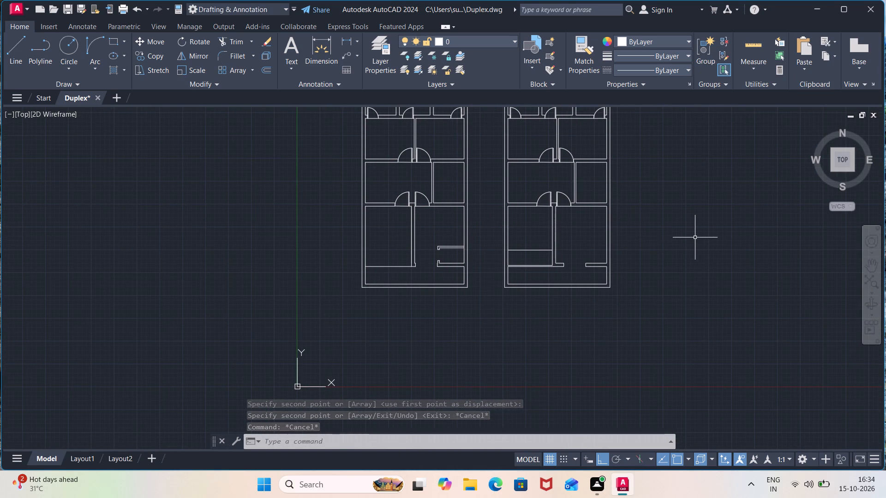
pyautogui.scroll(1, 689, 237)
pyautogui.press('l')
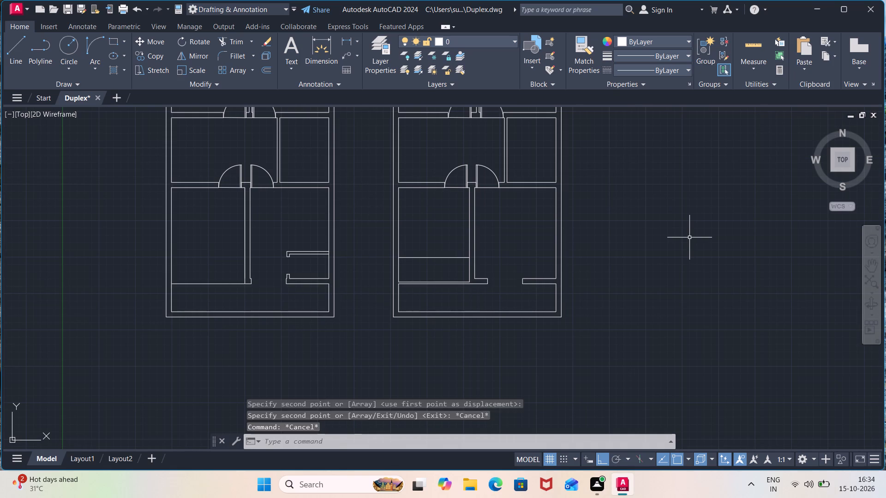
pyautogui.press('Return')
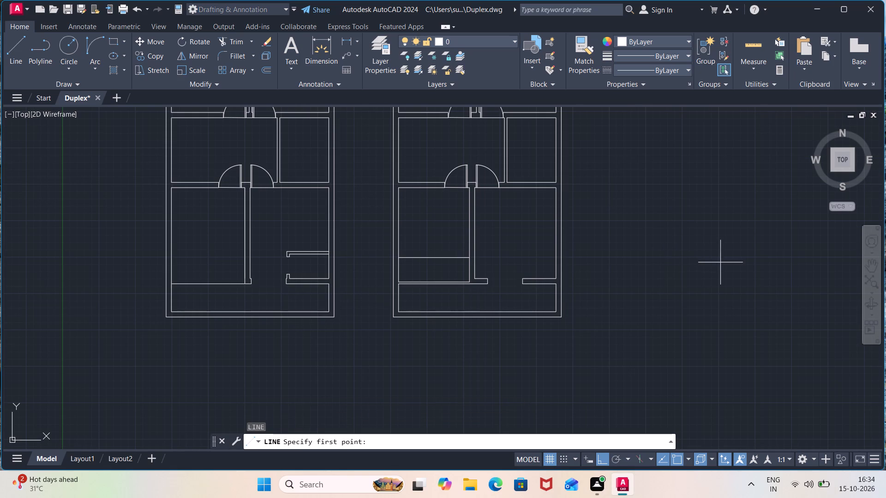
pyautogui.click(728, 274)
pyautogui.write("5'")
pyautogui.press('Return')
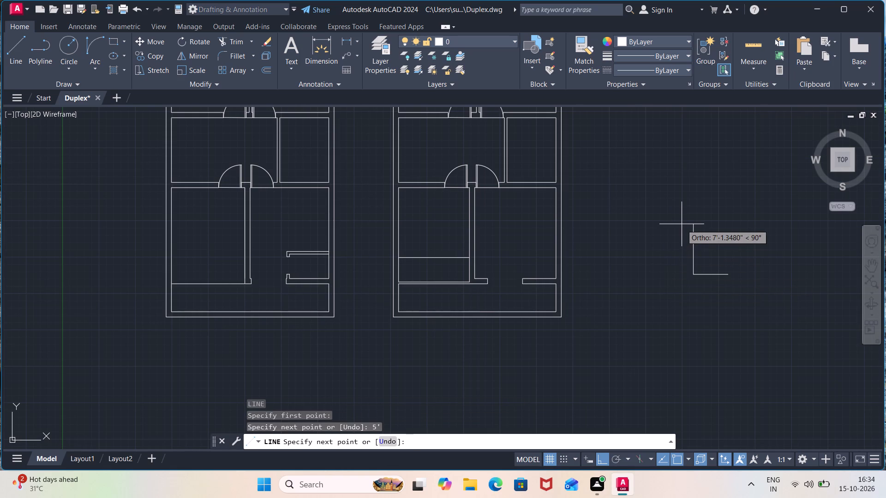
pyautogui.write("5'")
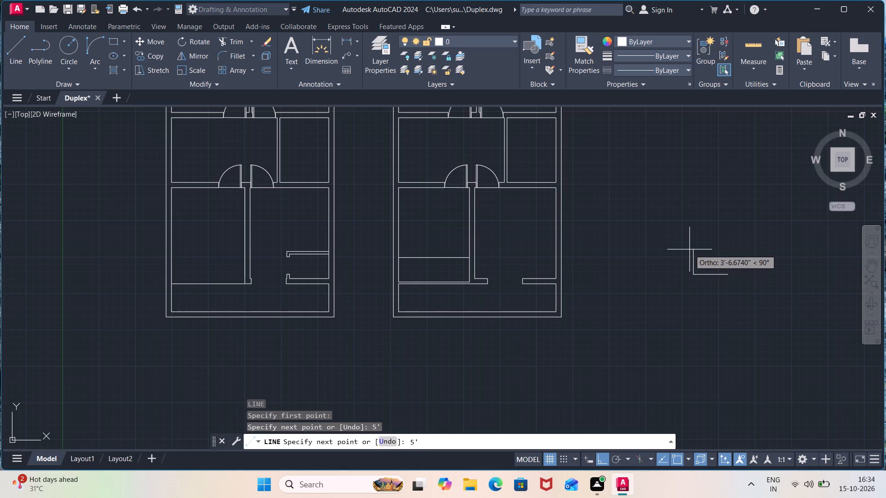
pyautogui.press('Return')
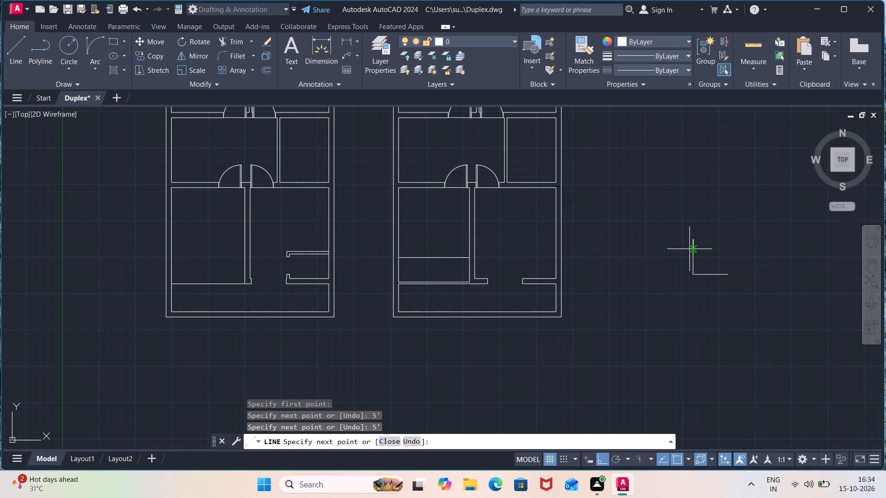
pyautogui.press('Escape')
# Offset the new 5' vertical line 2" to the right to form the door leaf.
pyautogui.press('o')
pyautogui.press('Return')
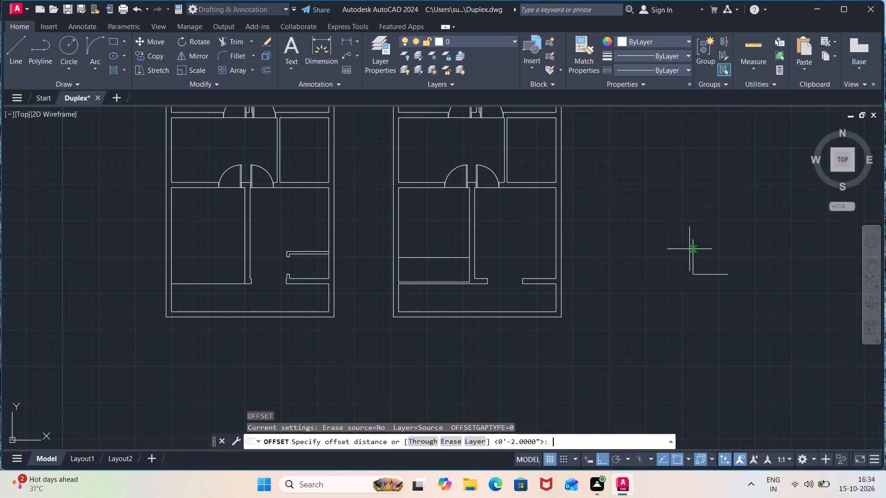
pyautogui.press('Return')
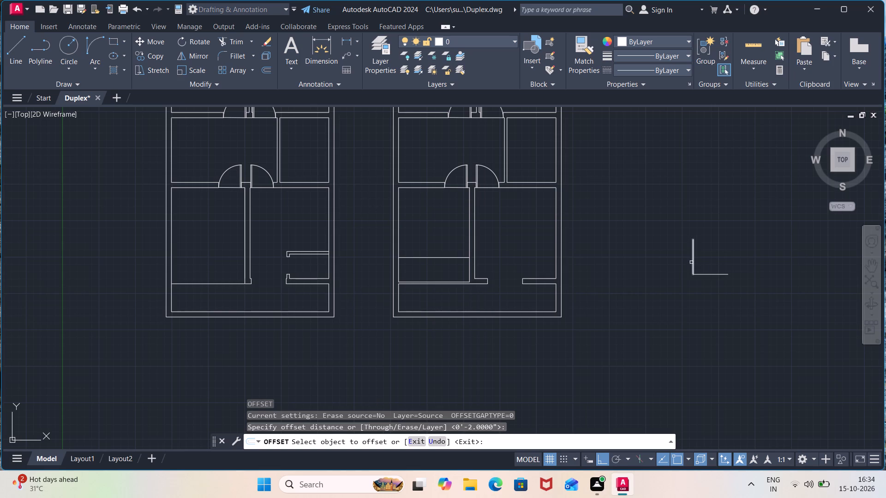
pyautogui.click(693, 256)
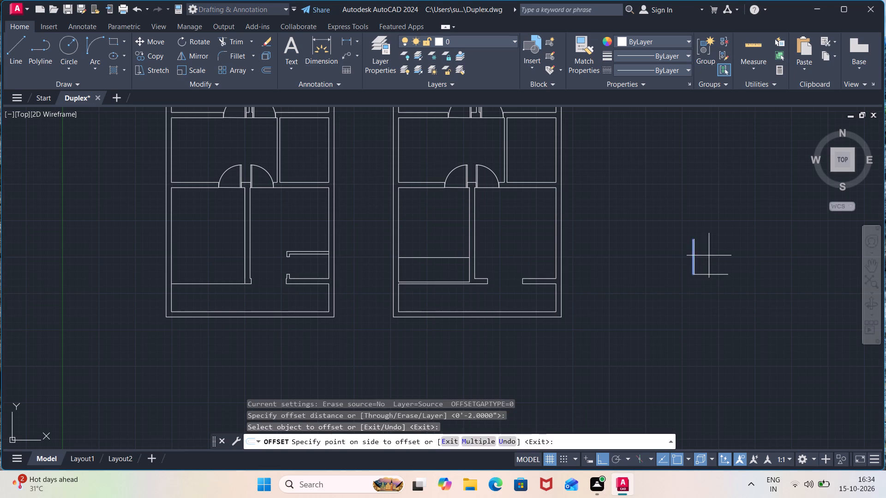
pyautogui.click(709, 255)
pyautogui.press('Escape')
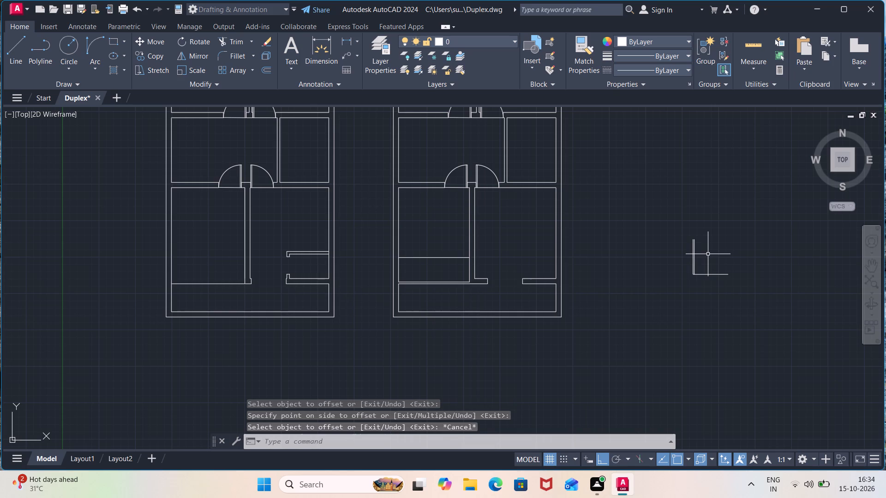
# Draw the 5' door's swing with a Start, End, Direction arc from the outer vertical line's top to the horizontal line's right end.
pyautogui.click(100, 62)
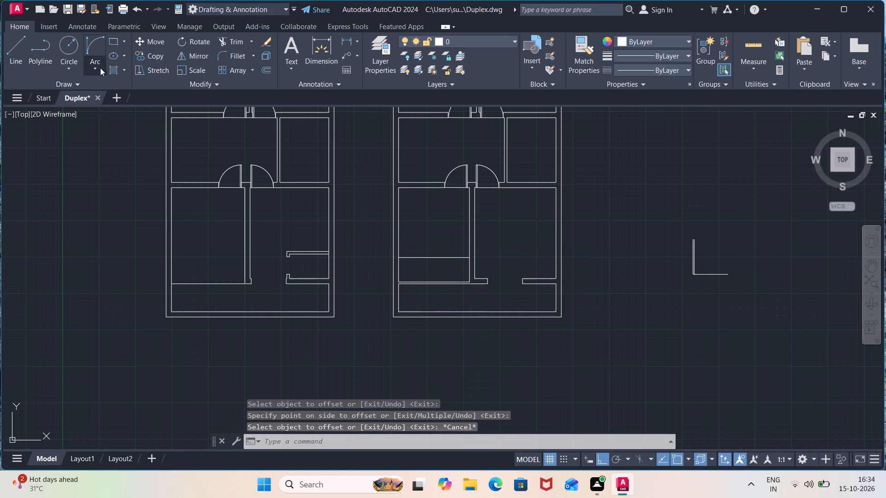
pyautogui.click(119, 209)
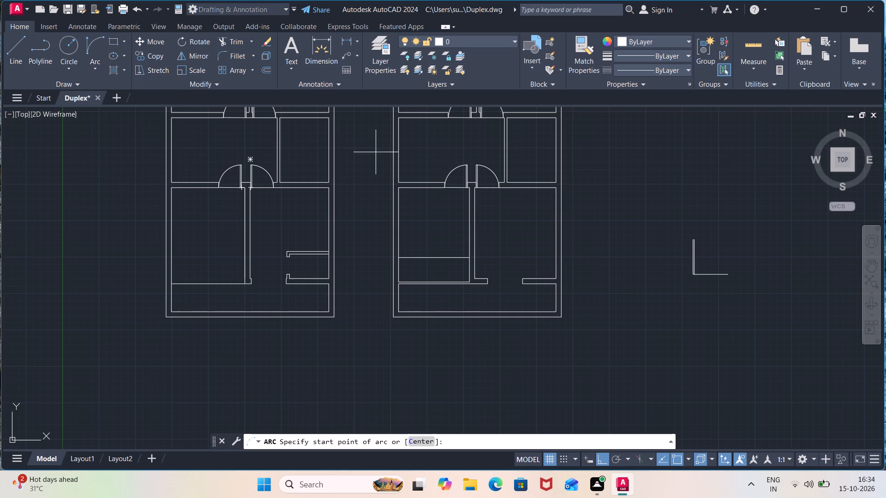
pyautogui.scroll(3, 885, 320)
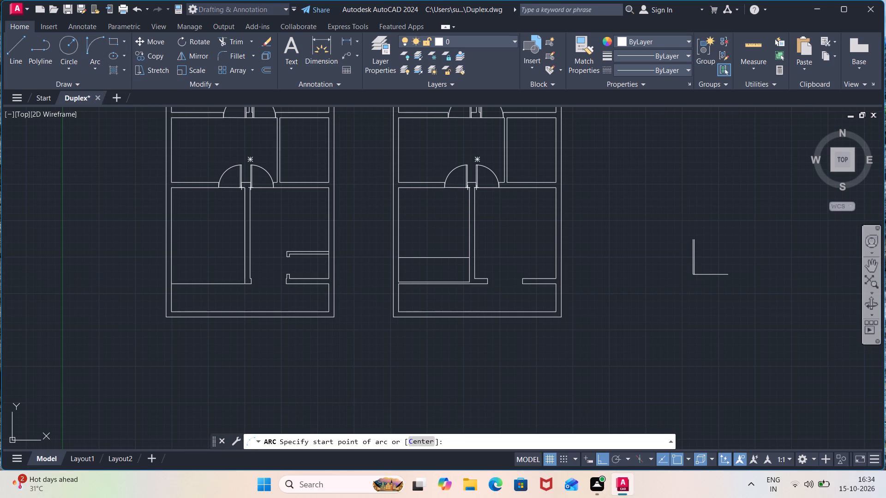
pyautogui.scroll(4, 695, 250)
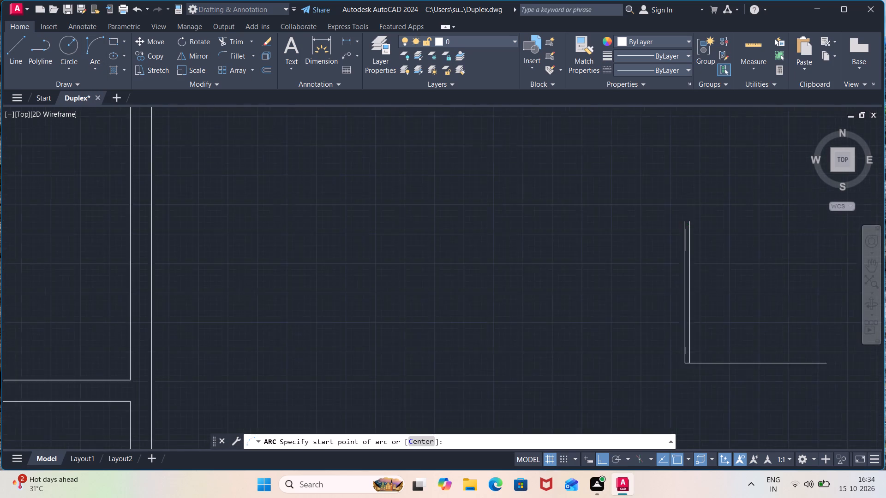
pyautogui.scroll(1, 684, 225)
pyautogui.click(681, 218)
pyautogui.scroll(-2, 720, 270)
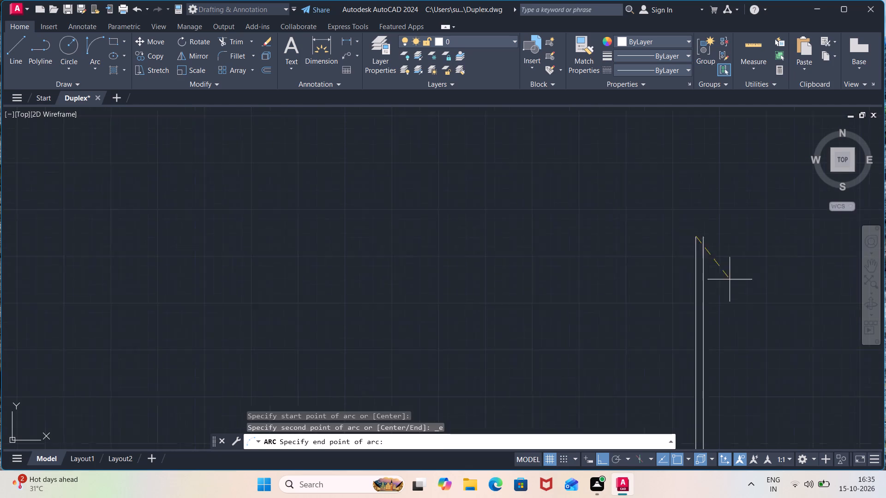
pyautogui.scroll(-1, 735, 283)
pyautogui.click(810, 358)
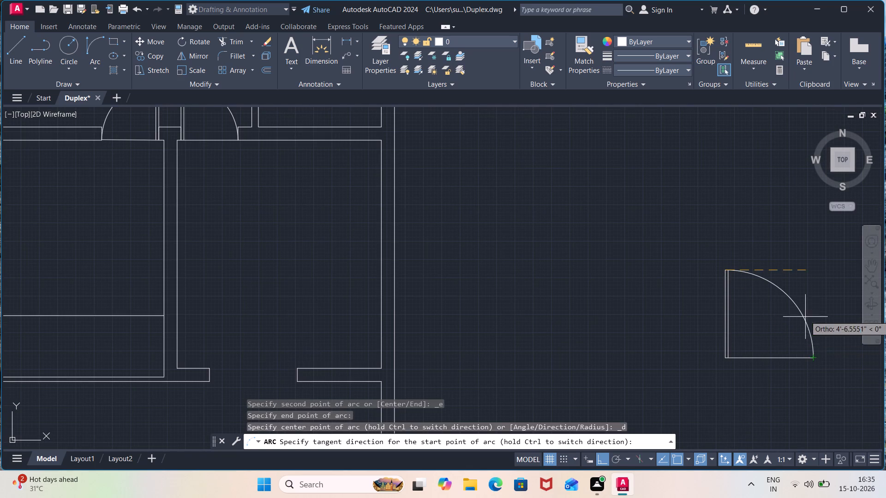
pyautogui.click(806, 310)
# Move the finished 5' door by its lower left corner to the left jamb's lower corner in the right-hand plan's wide bottom opening.
pyautogui.scroll(-2, 807, 316)
pyautogui.moveTo(809, 318); pyautogui.dragTo(666, 235, button='middle')
pyautogui.click(706, 201)
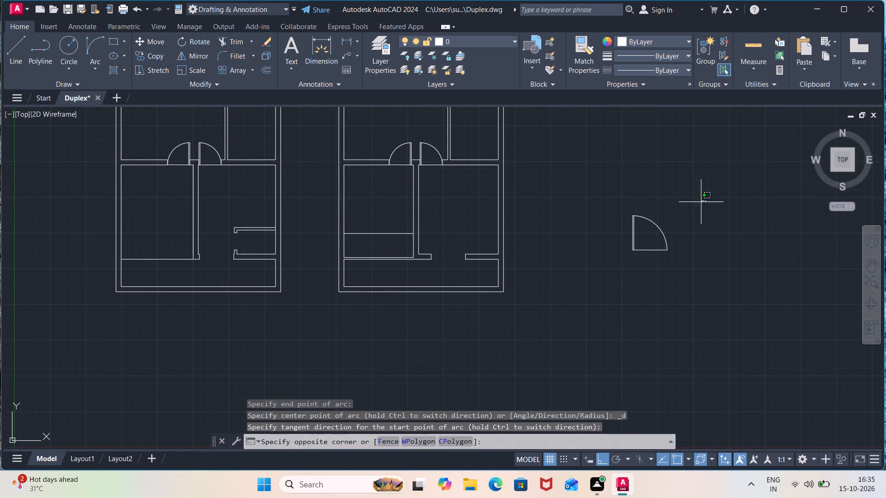
pyautogui.click(547, 301)
pyautogui.press('m')
pyautogui.press('Return')
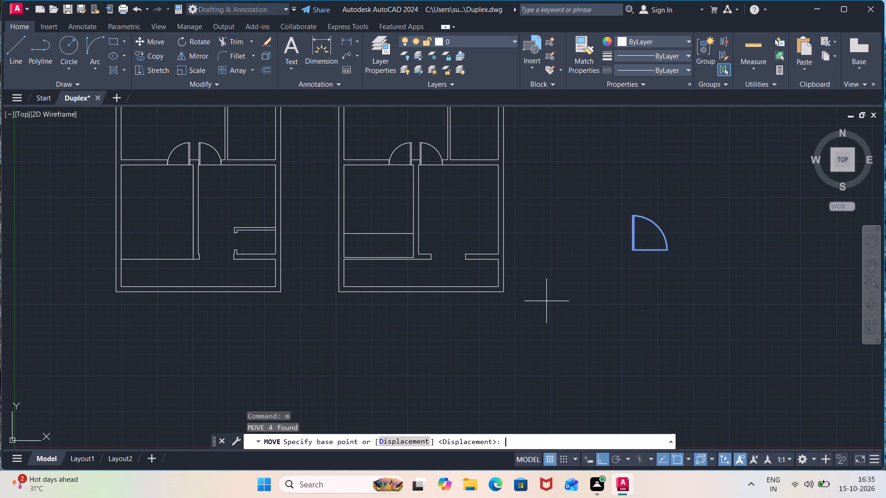
pyautogui.scroll(2, 617, 248)
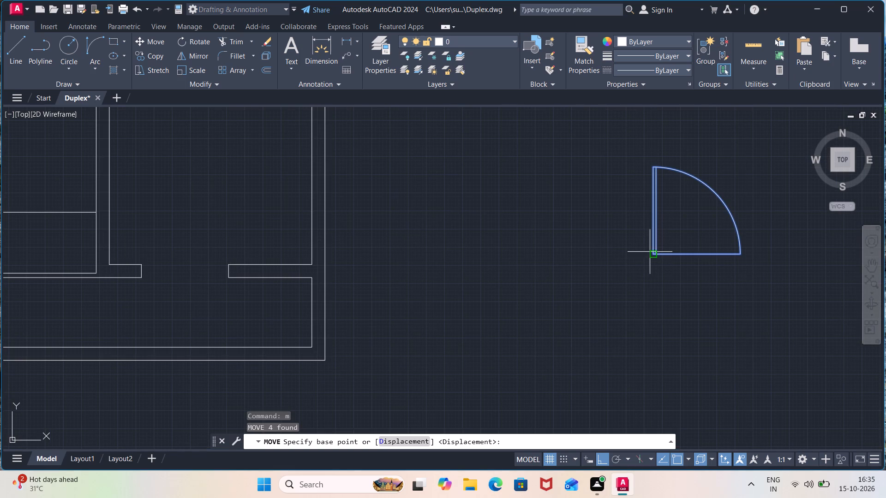
pyautogui.click(652, 252)
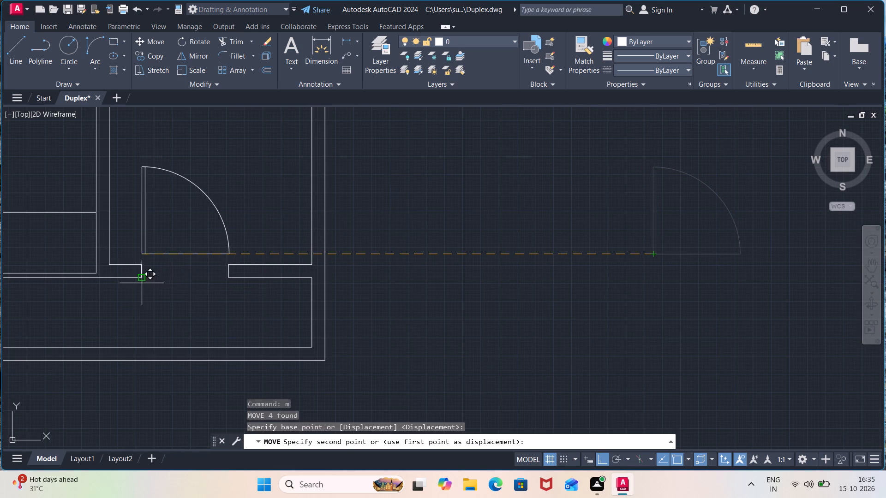
pyautogui.scroll(3, 141, 280)
pyautogui.click(142, 273)
pyautogui.scroll(-4, 182, 269)
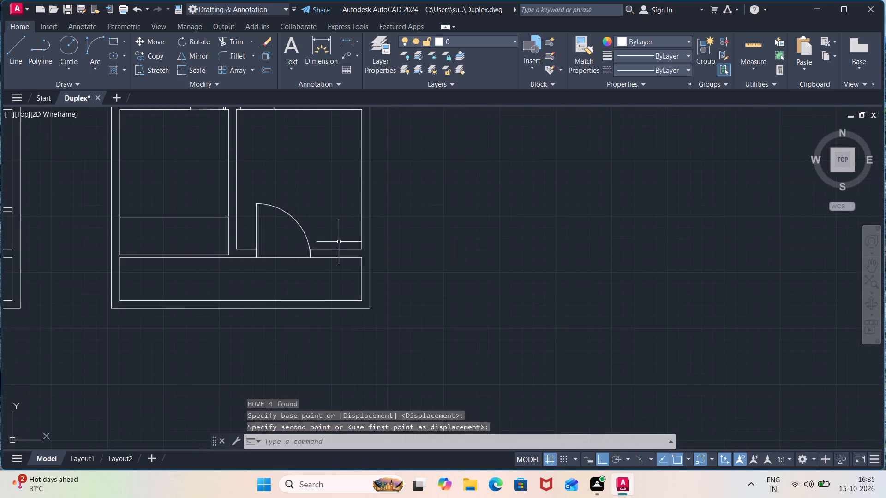
# Copy the placed 5' door by its lower left corner to the left jamb's lower corner in the left-hand plan's wide bottom opening.
pyautogui.click(307, 202)
pyautogui.click(250, 224)
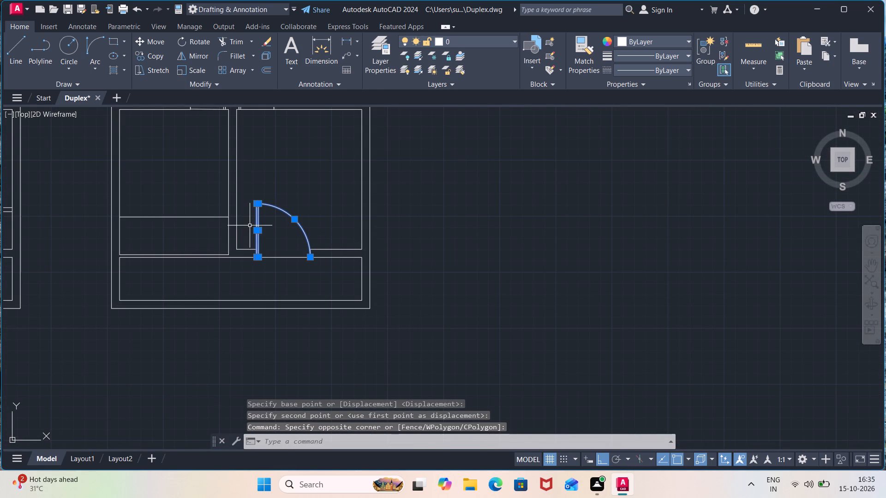
pyautogui.click(284, 256)
pyautogui.write('cpo')
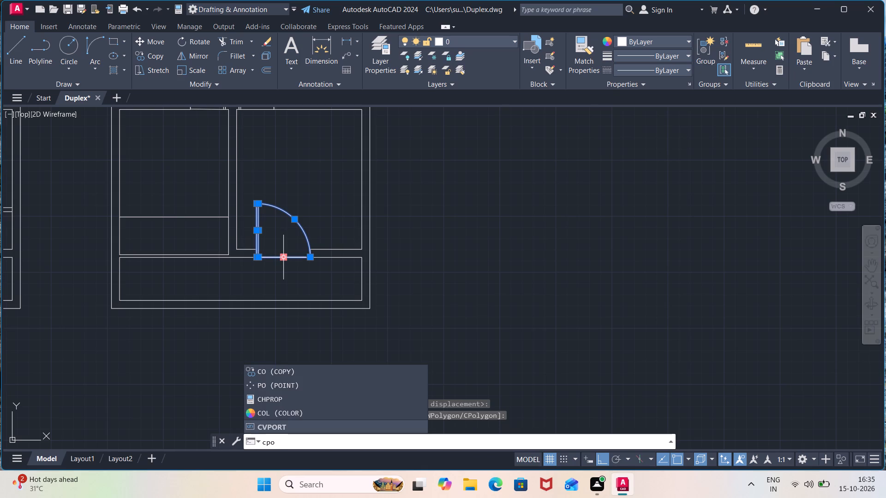
pyautogui.press('BackSpace')
pyautogui.press('BackSpace')
pyautogui.press('o')
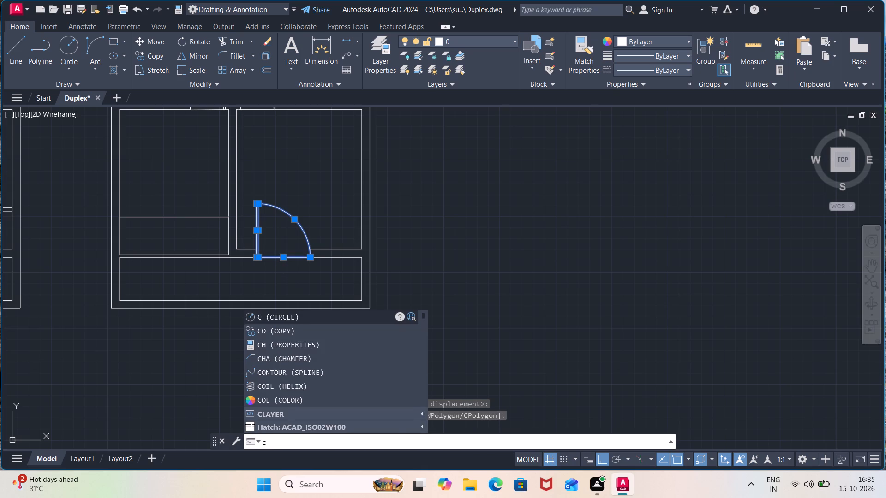
pyautogui.press('Return')
pyautogui.scroll(1, 263, 257)
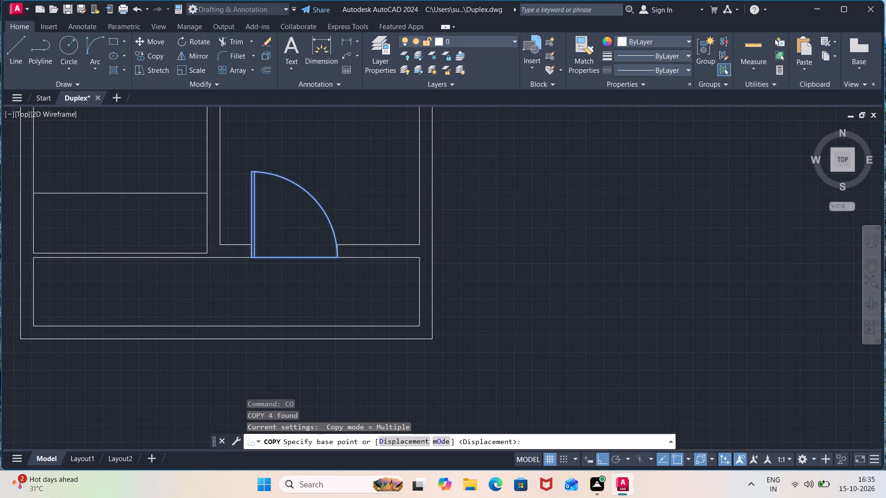
pyautogui.scroll(1, 268, 255)
pyautogui.click(239, 257)
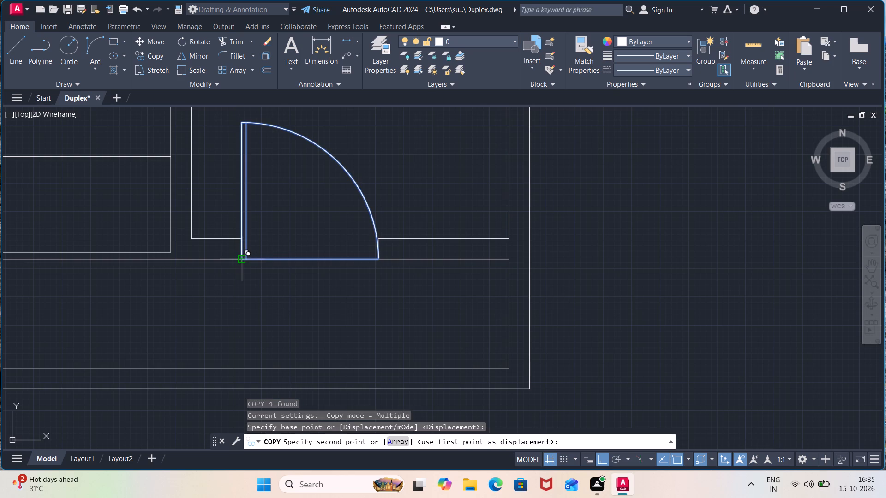
pyautogui.scroll(-2, 227, 262)
pyautogui.moveTo(162, 266); pyautogui.dragTo(449, 273, button='middle')
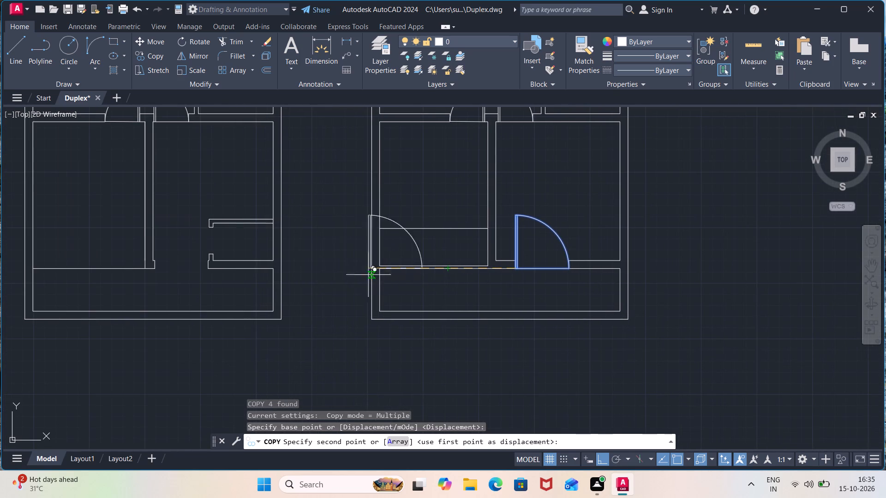
pyautogui.scroll(3, 169, 243)
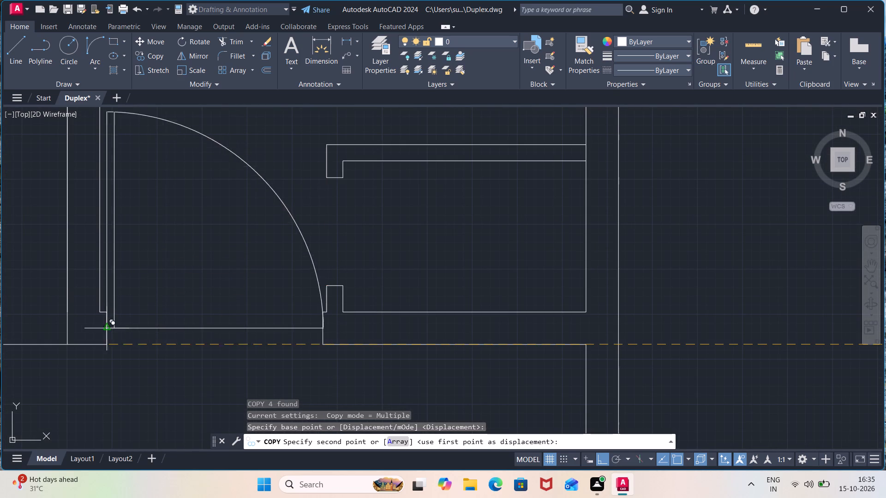
pyautogui.click(105, 341)
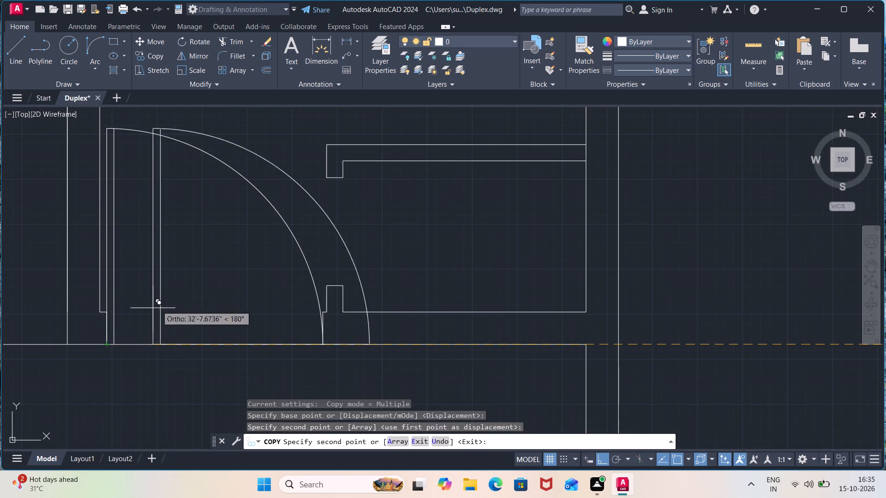
pyautogui.scroll(-5, 219, 279)
pyautogui.press('Escape')
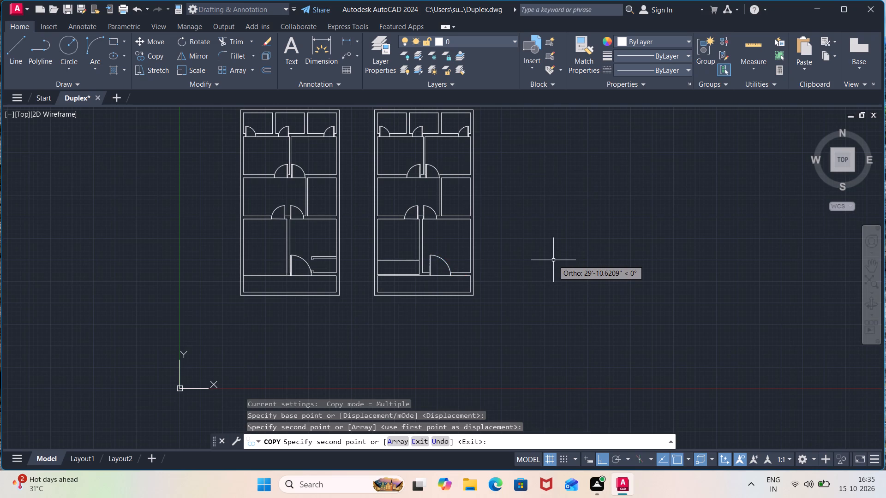
# Examine the door placement across both floor plans, including the small room beside the left-hand plan's 5' door.
pyautogui.scroll(-1, 527, 272)
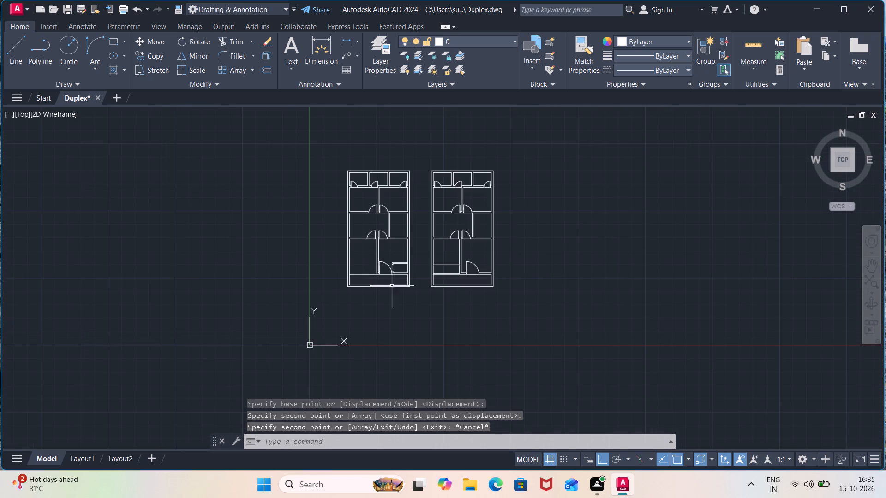
pyautogui.scroll(2, 352, 316)
pyautogui.scroll(4, 448, 211)
pyautogui.scroll(-1, 447, 210)
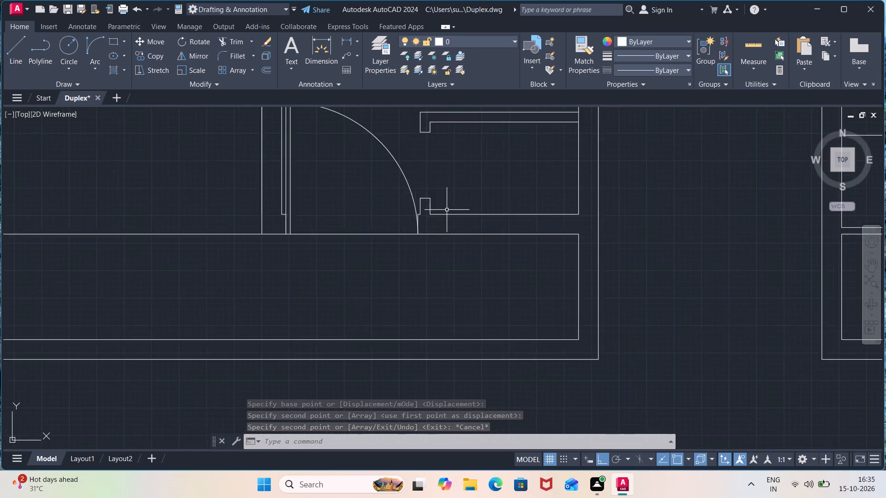
pyautogui.scroll(-1, 447, 210)
pyautogui.moveTo(444, 200); pyautogui.dragTo(521, 182, button='middle')
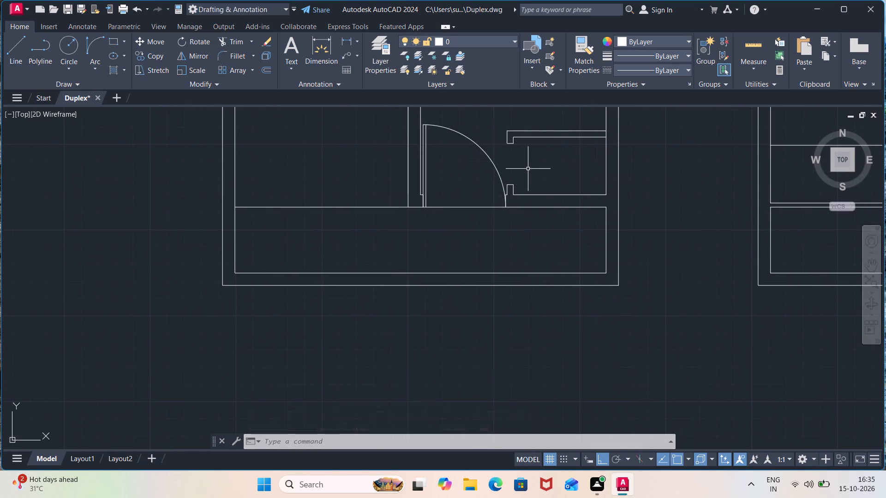
pyautogui.scroll(-1, 529, 166)
pyautogui.moveTo(529, 166); pyautogui.dragTo(531, 201, button='middle')
pyautogui.scroll(-1, 531, 201)
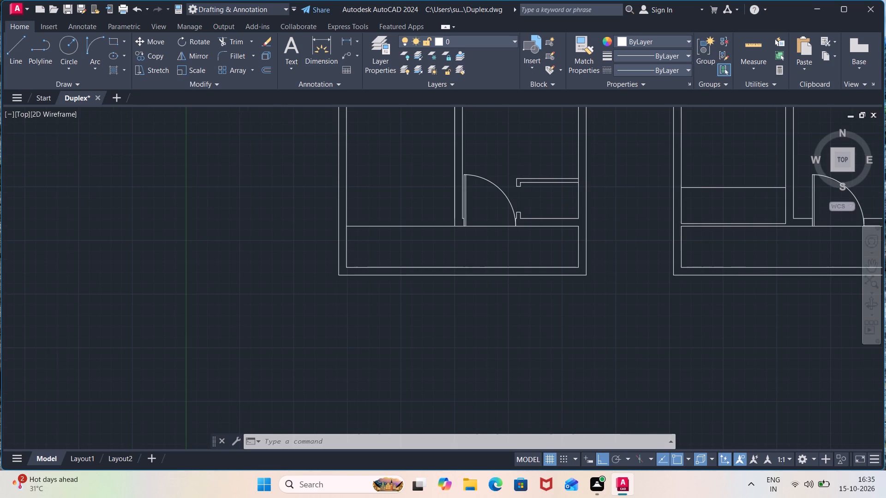
pyautogui.moveTo(531, 202); pyautogui.dragTo(527, 275, button='middle')
pyautogui.moveTo(514, 215); pyautogui.dragTo(516, 261, button='middle')
pyautogui.moveTo(517, 204); pyautogui.dragTo(527, 265, button='middle')
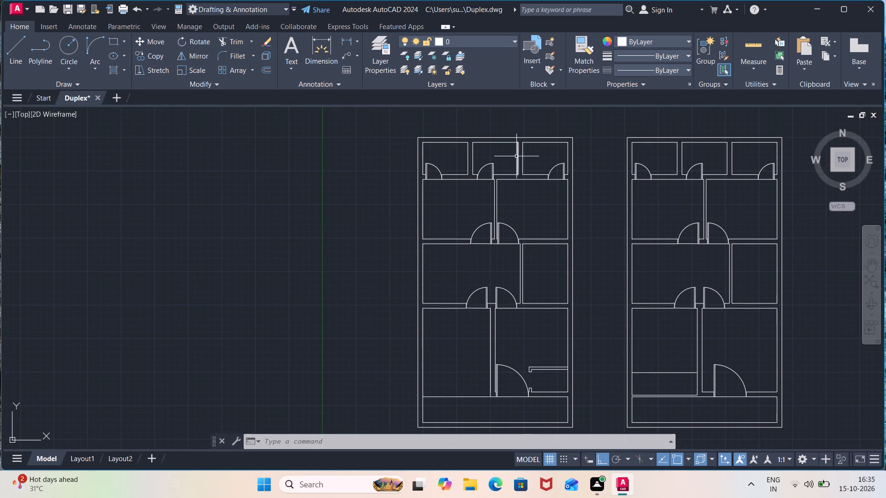
pyautogui.scroll(1, 522, 211)
pyautogui.scroll(-1, 522, 211)
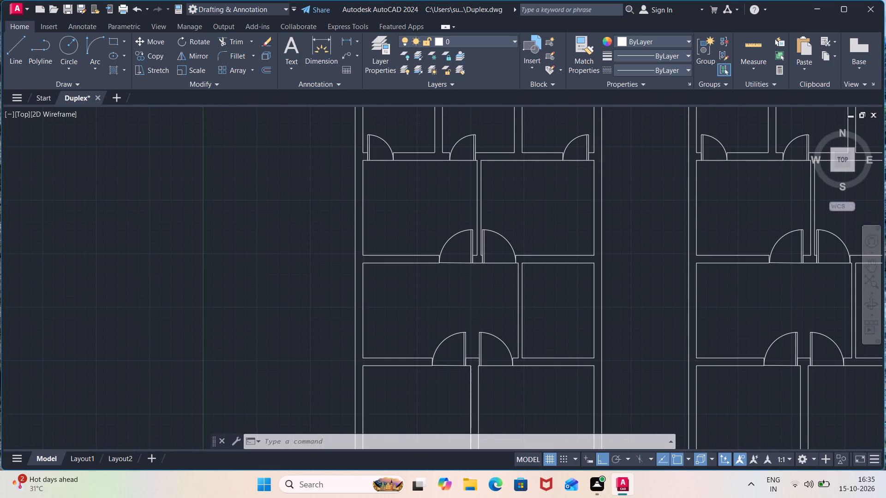
# Open the drawing All blocks and items.dwg without specifying replacements for its missing SHX files.
pyautogui.click(18, 10)
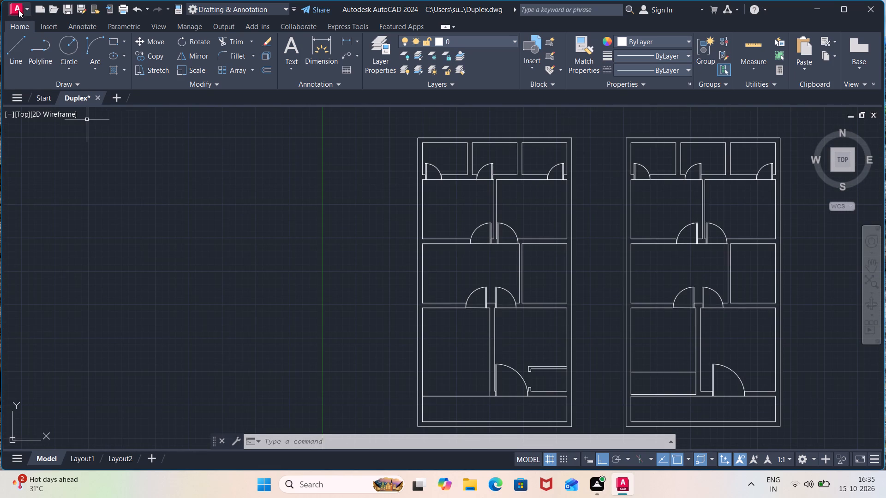
pyautogui.click(150, 103)
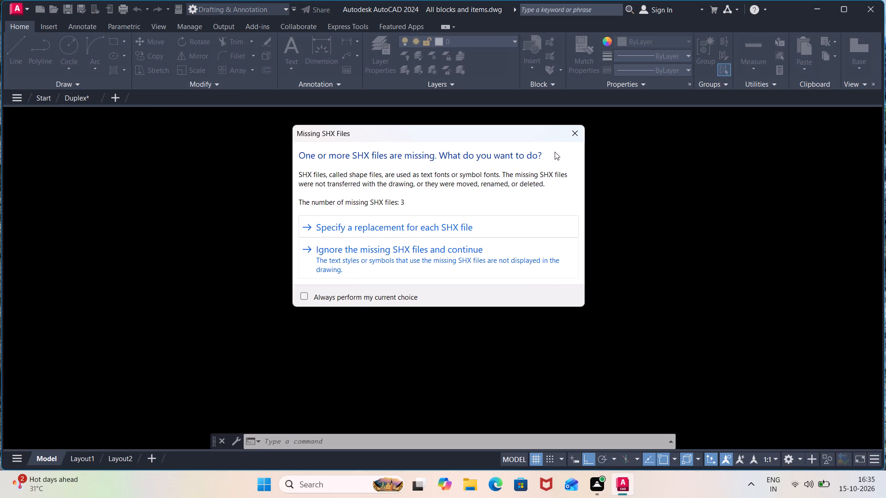
pyautogui.click(578, 136)
# Copy the rightmost single bed in the top row of the 床平面 bed-plan section to the clipboard.
pyautogui.scroll(-2, 437, 217)
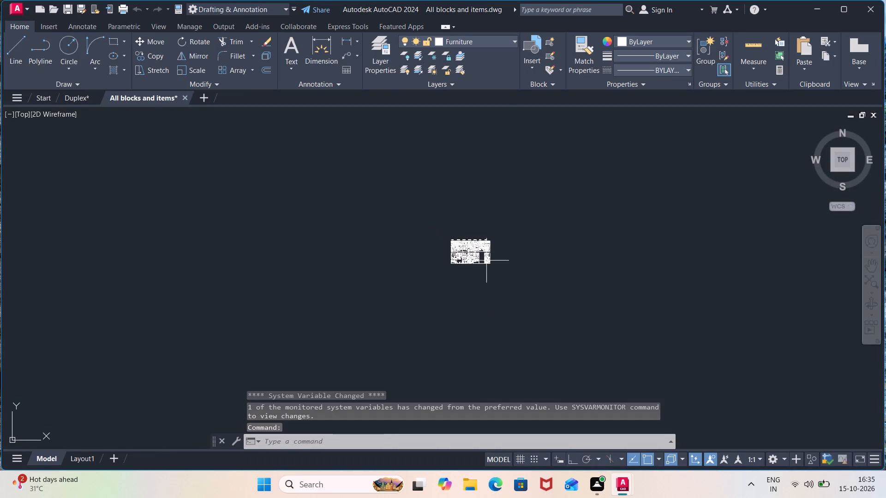
pyautogui.scroll(5, 486, 256)
pyautogui.scroll(3, 428, 269)
pyautogui.scroll(-1, 411, 268)
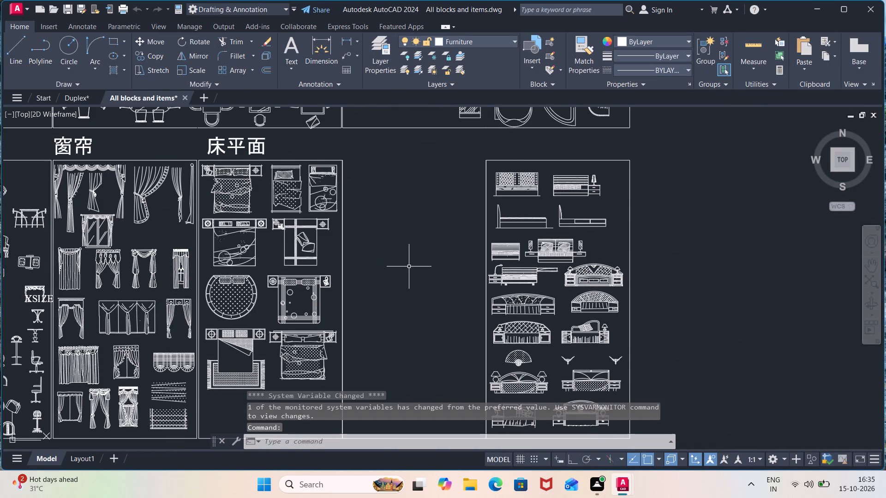
pyautogui.moveTo(408, 263); pyautogui.dragTo(612, 169, button='middle')
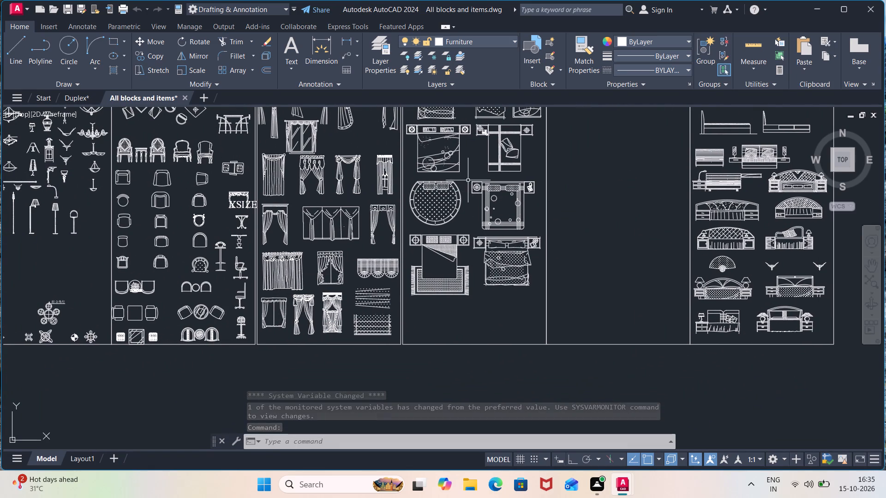
pyautogui.moveTo(477, 165); pyautogui.dragTo(493, 318, button='middle')
pyautogui.scroll(3, 509, 227)
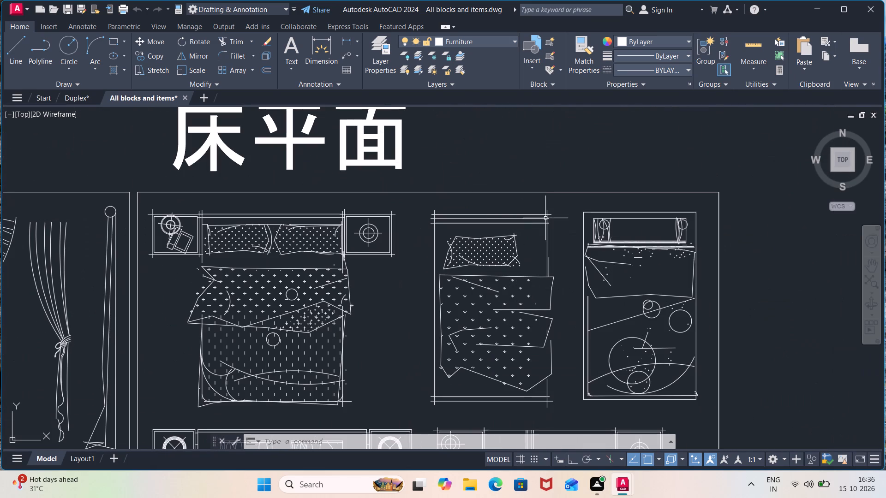
pyautogui.click(705, 201)
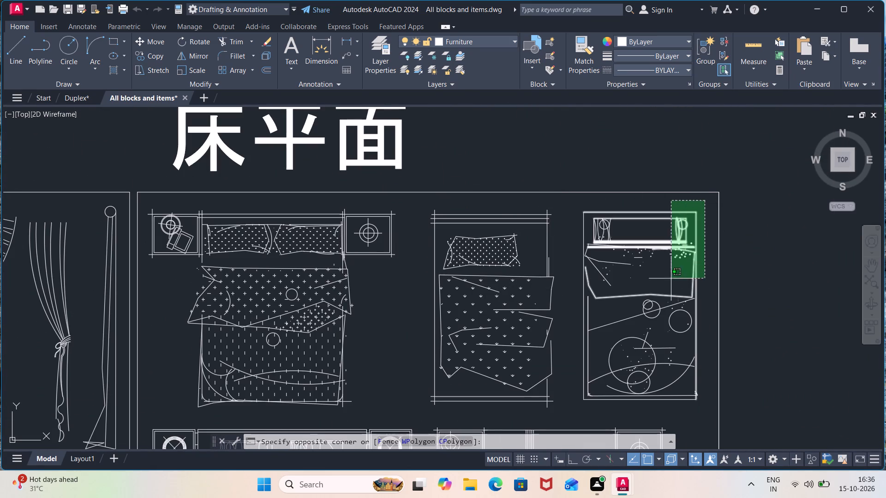
pyautogui.click(578, 406)
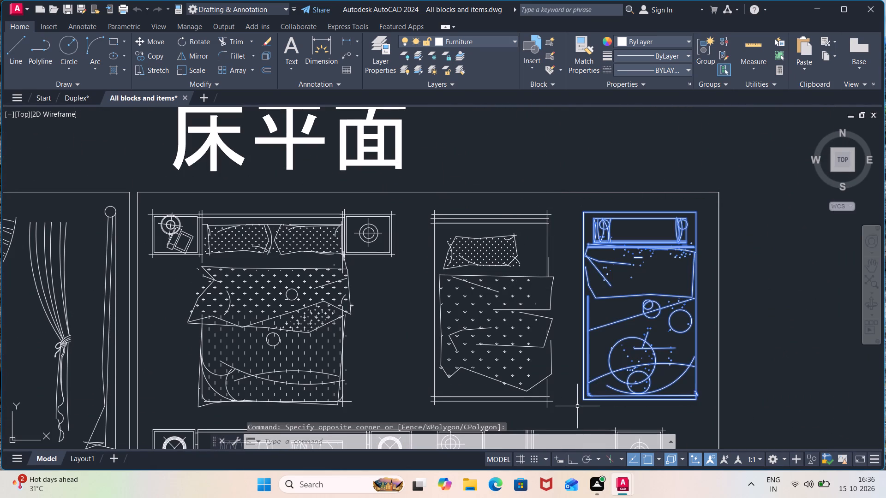
pyautogui.hotkey('ctrl', 'c')
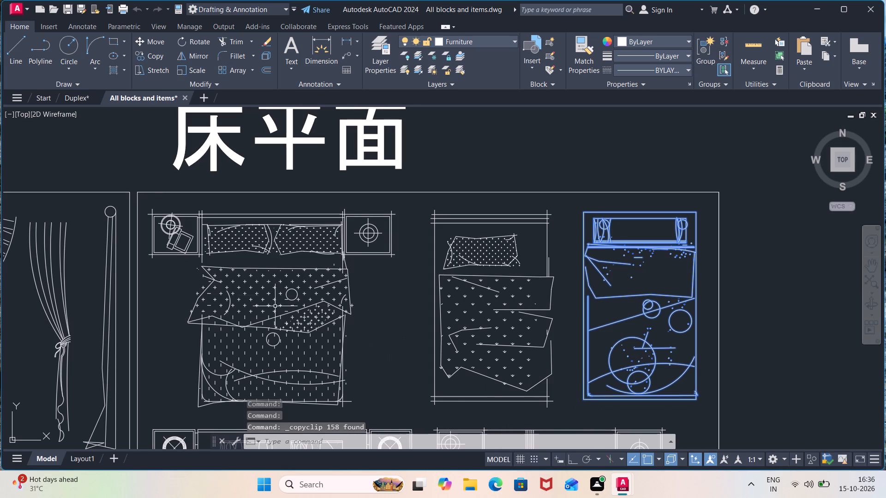
# Paste the copied single bed into the Duplex drawing, rotated 180°, in the left-hand plan's left bedroom with its headboard near the bottom wall.
pyautogui.click(67, 99)
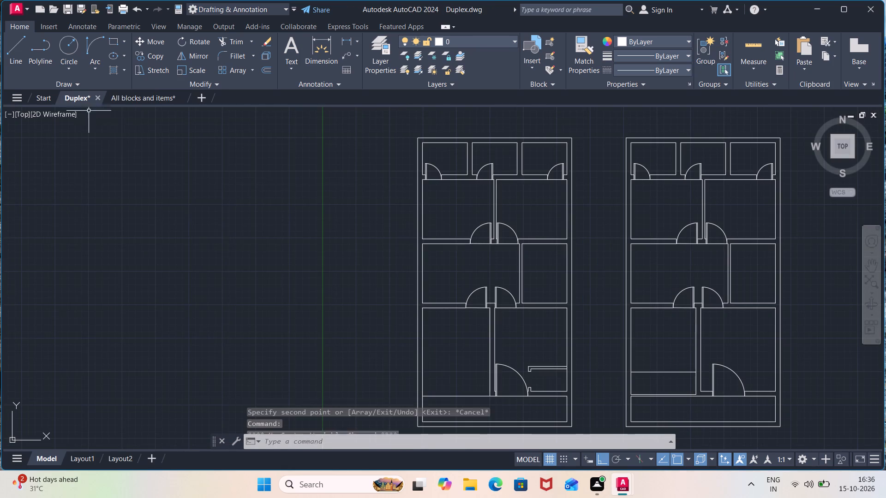
pyautogui.click(440, 209)
pyautogui.hotkey('ctrl', 'v')
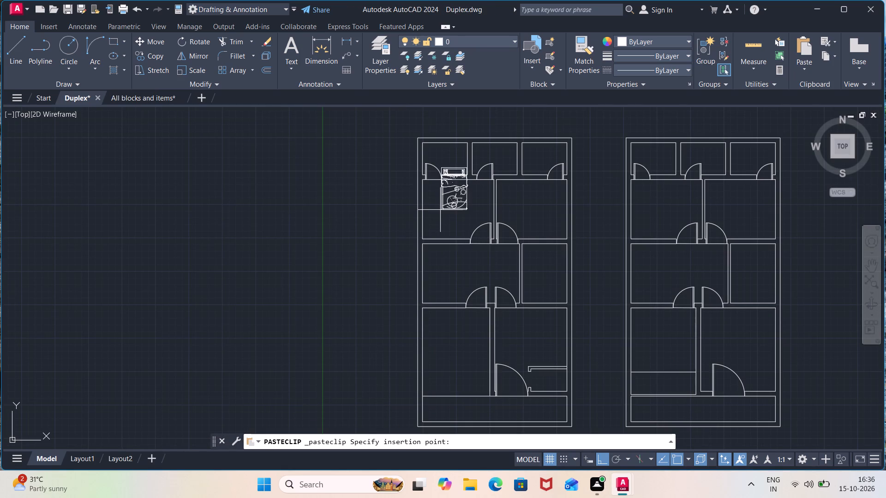
pyautogui.scroll(3, 434, 229)
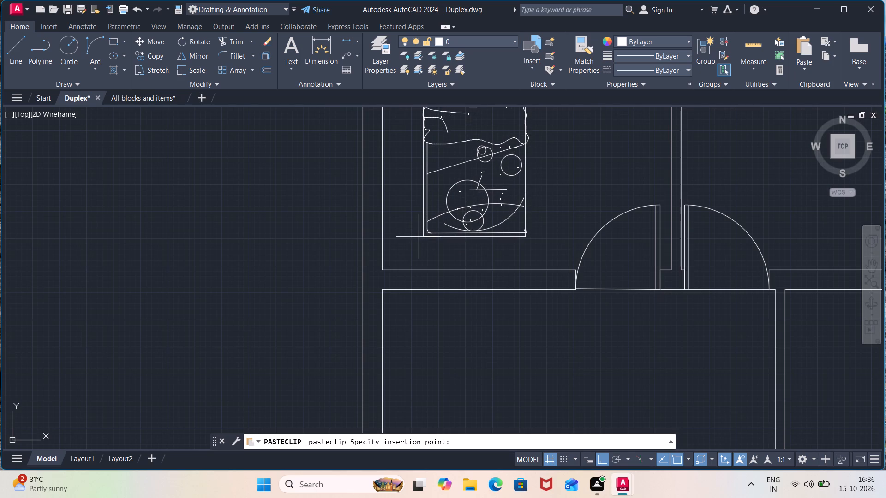
pyautogui.write('ro')
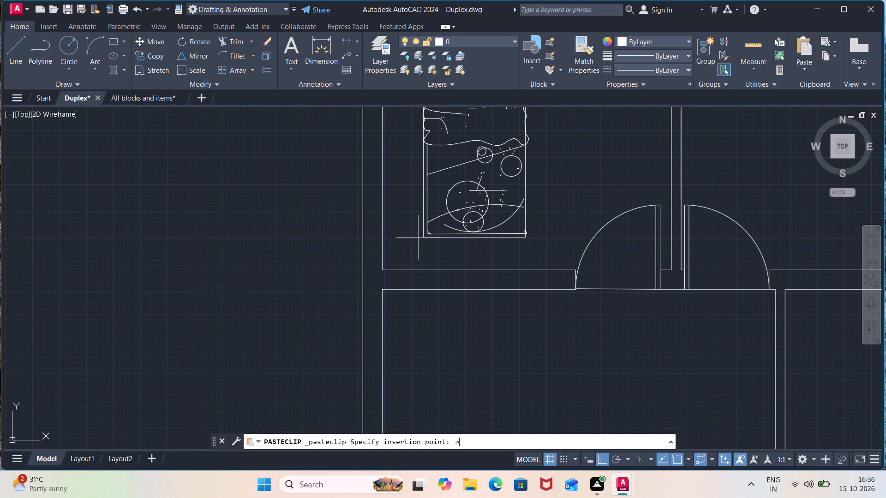
pyautogui.press('Return')
pyautogui.write('180')
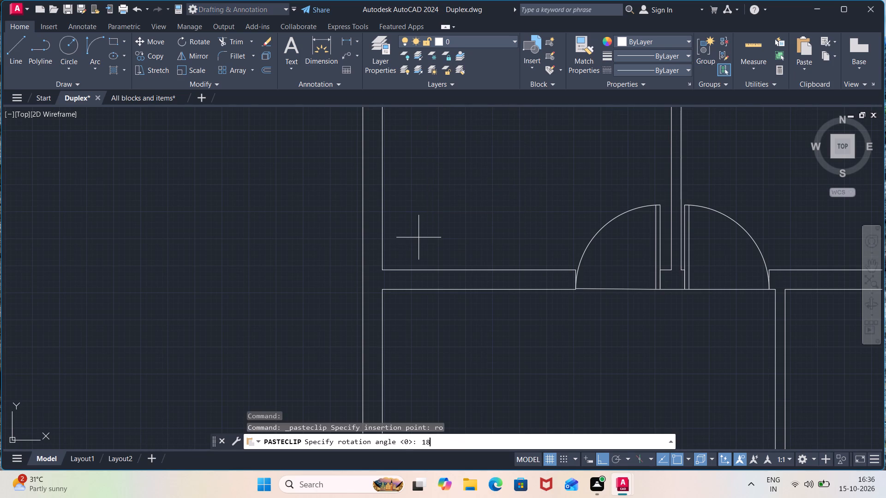
pyautogui.press('Return')
pyautogui.scroll(-1, 549, 111)
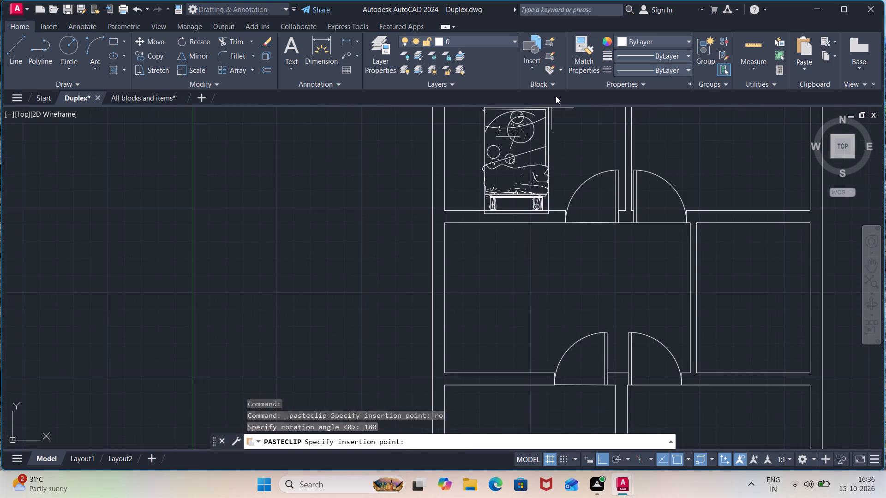
pyautogui.moveTo(556, 96); pyautogui.dragTo(565, 129, button='middle')
pyautogui.moveTo(566, 130); pyautogui.dragTo(593, 242, button='middle')
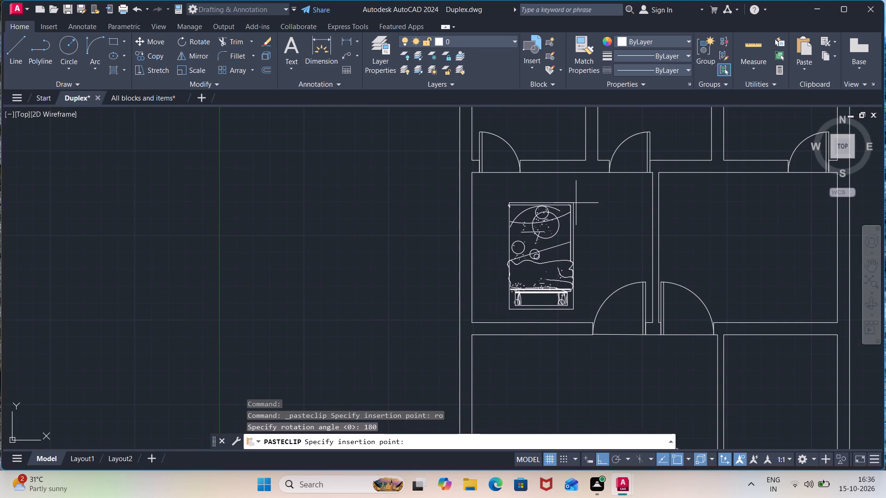
pyautogui.click(560, 208)
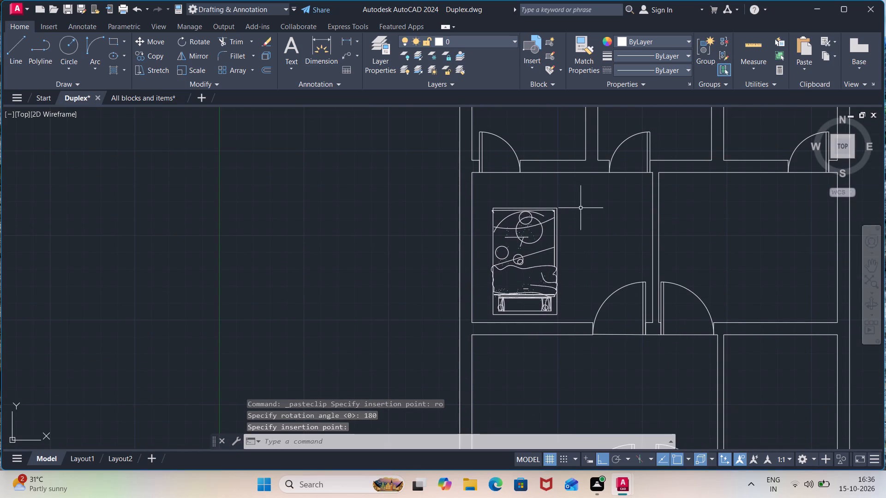
# Copy the placed bed horizontally into the left-hand plan's right bedroom and both matching bedrooms of the right-hand plan.
pyautogui.click(577, 199)
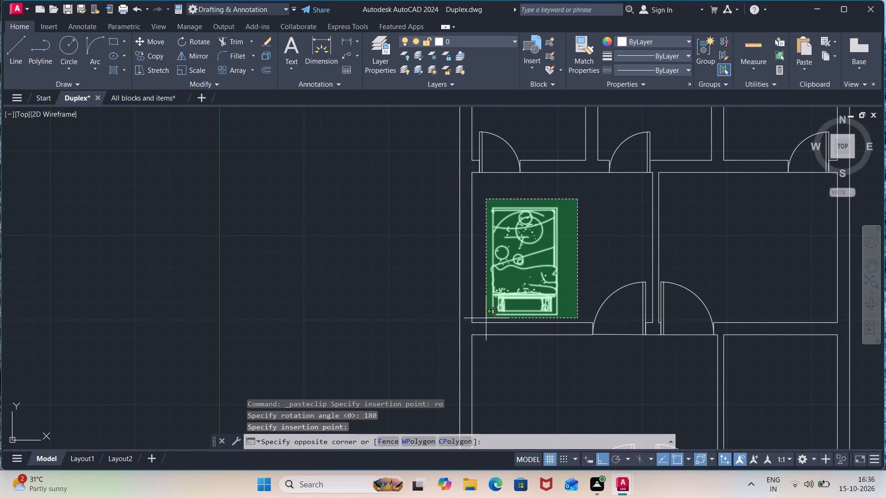
pyautogui.click(485, 318)
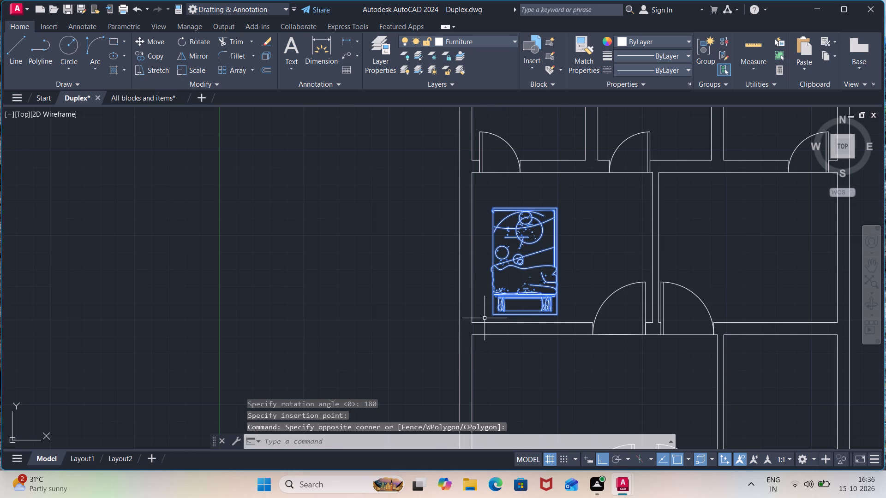
pyautogui.press('c')
pyautogui.press('o')
pyautogui.press('Return')
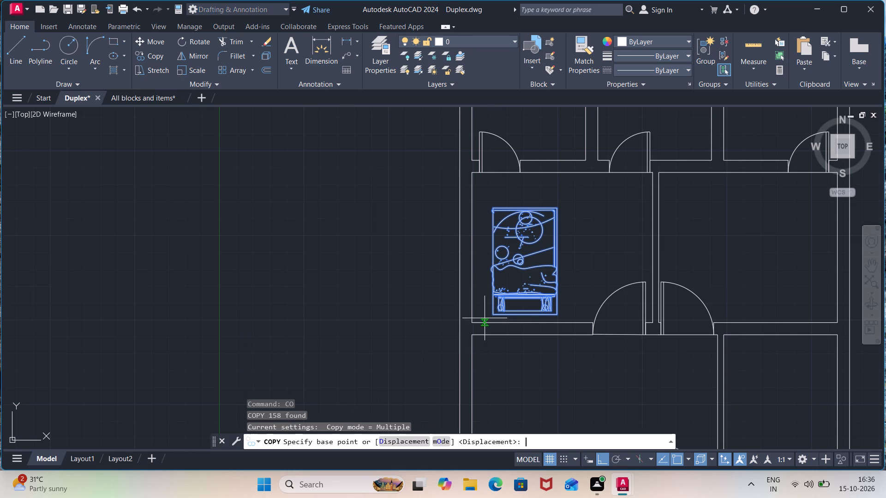
pyautogui.click(558, 317)
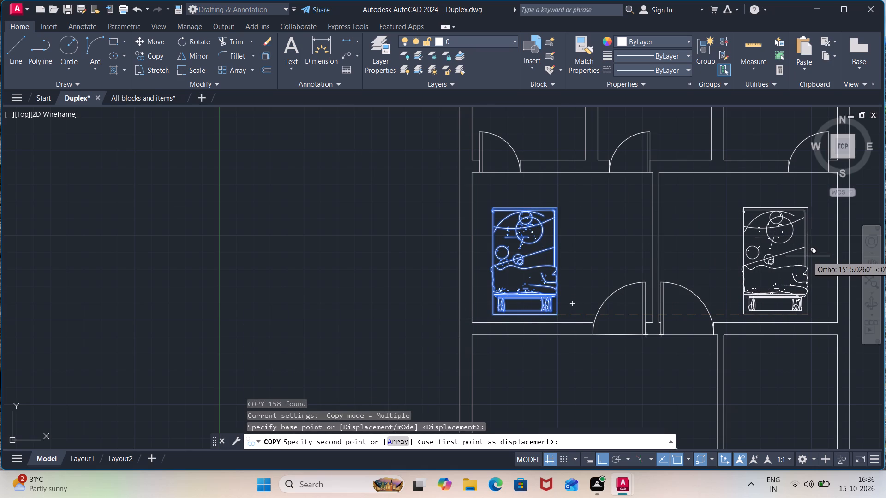
pyautogui.click(826, 255)
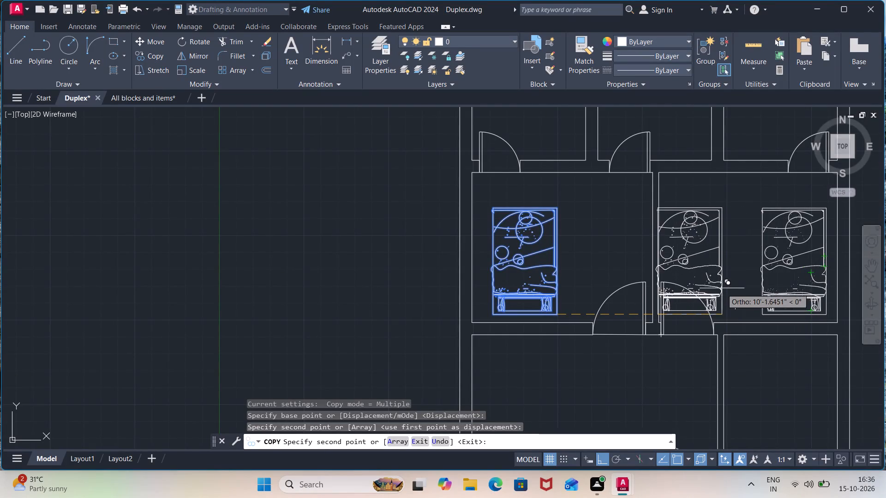
pyautogui.scroll(-1, 719, 274)
pyautogui.moveTo(719, 268); pyautogui.dragTo(356, 255, button='middle')
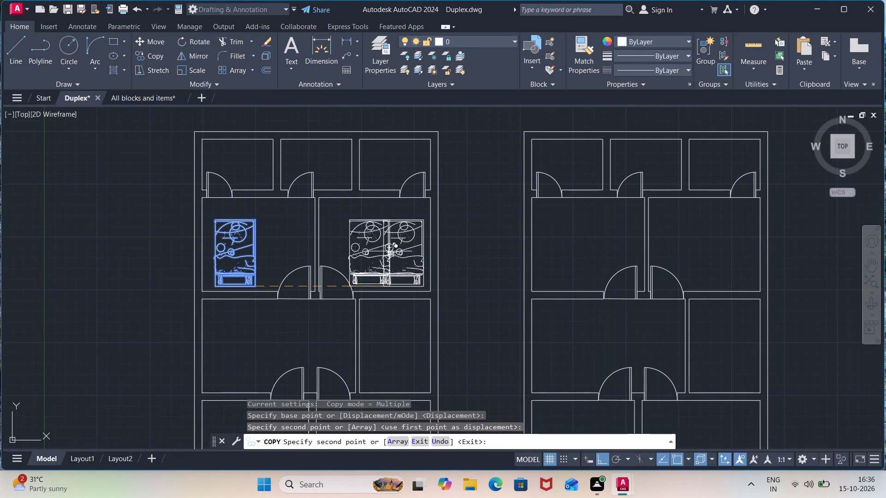
pyautogui.click(584, 228)
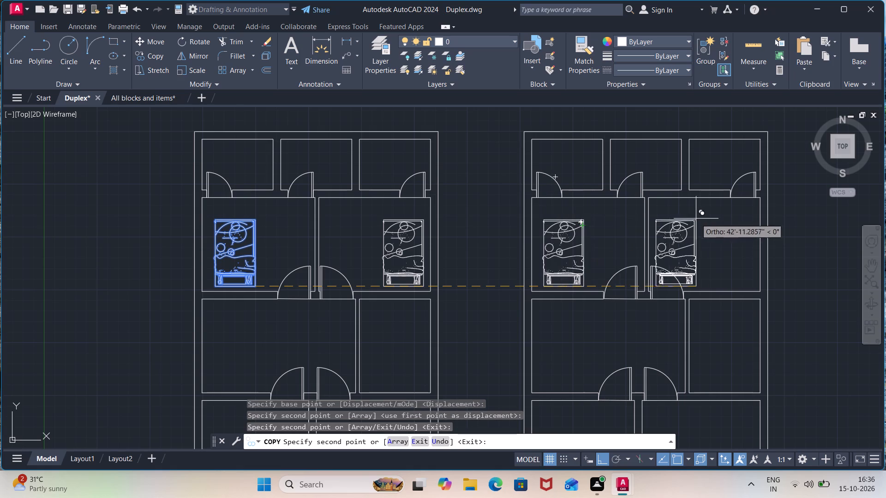
pyautogui.click(752, 219)
pyautogui.press('Escape')
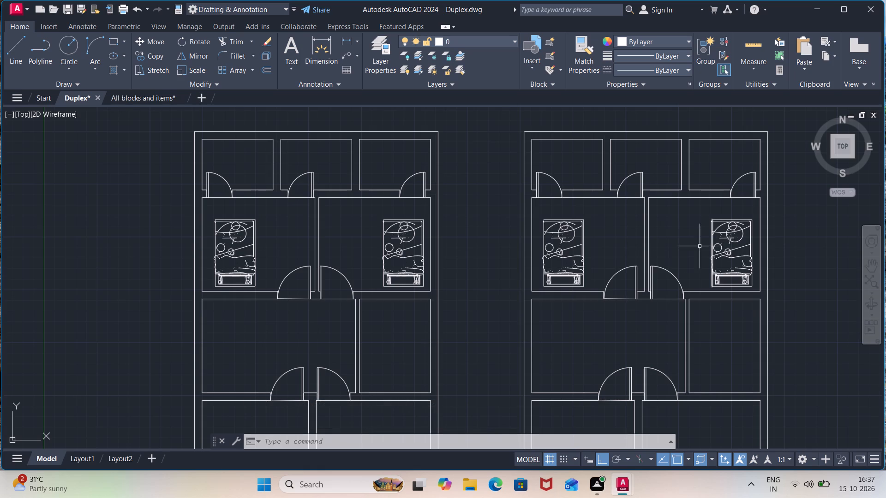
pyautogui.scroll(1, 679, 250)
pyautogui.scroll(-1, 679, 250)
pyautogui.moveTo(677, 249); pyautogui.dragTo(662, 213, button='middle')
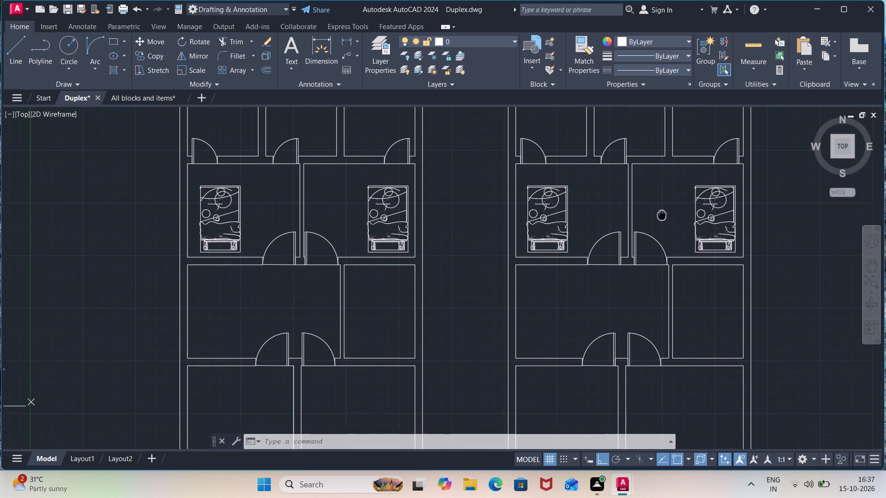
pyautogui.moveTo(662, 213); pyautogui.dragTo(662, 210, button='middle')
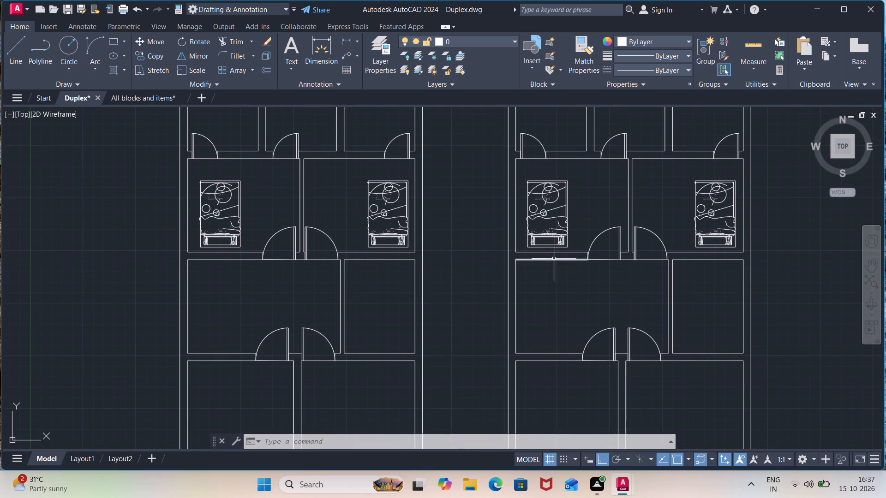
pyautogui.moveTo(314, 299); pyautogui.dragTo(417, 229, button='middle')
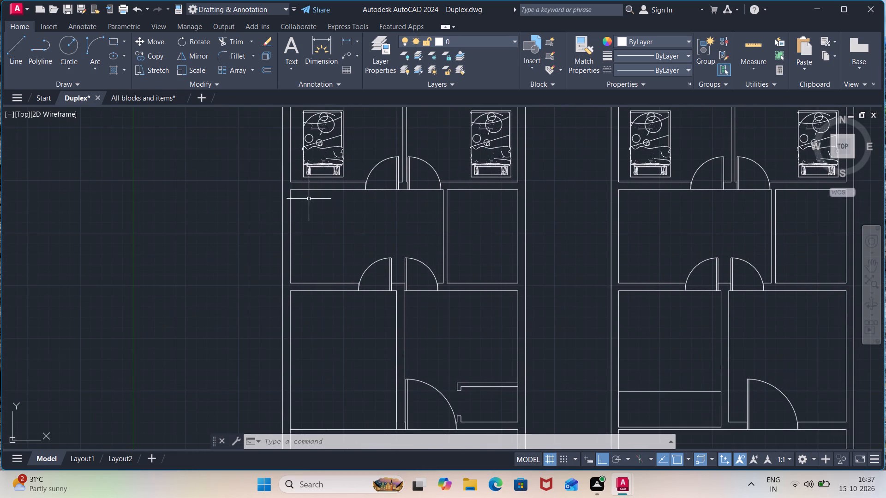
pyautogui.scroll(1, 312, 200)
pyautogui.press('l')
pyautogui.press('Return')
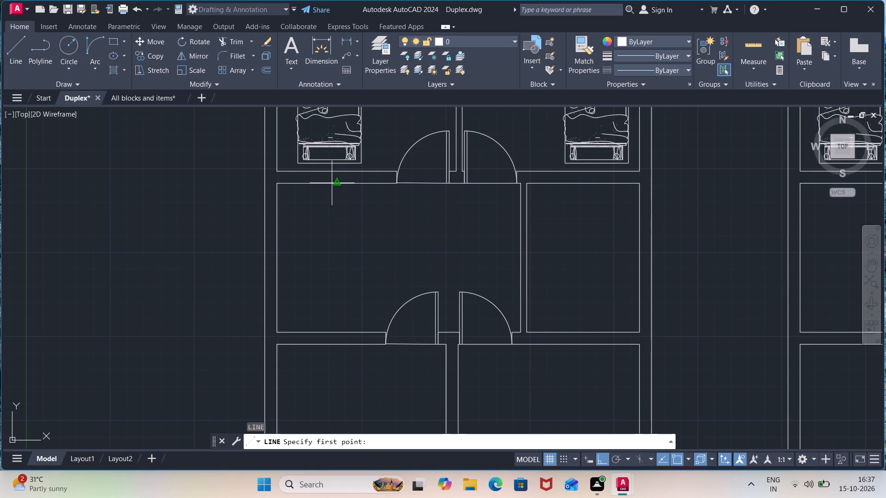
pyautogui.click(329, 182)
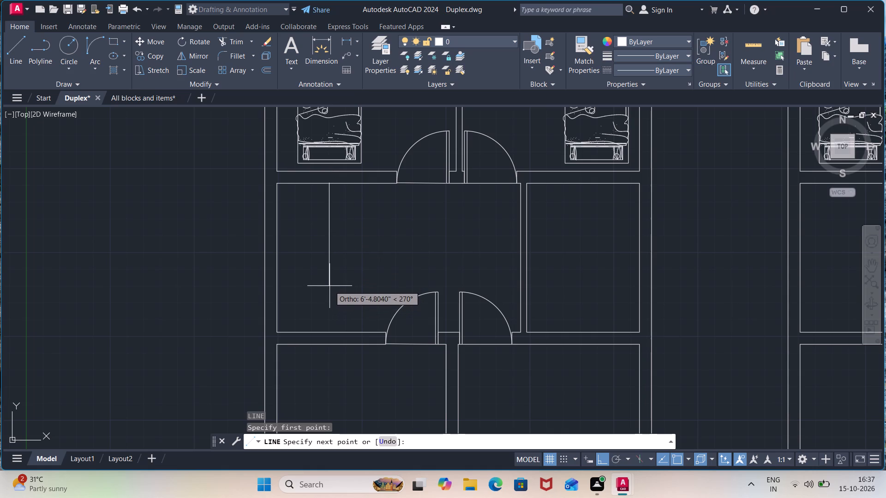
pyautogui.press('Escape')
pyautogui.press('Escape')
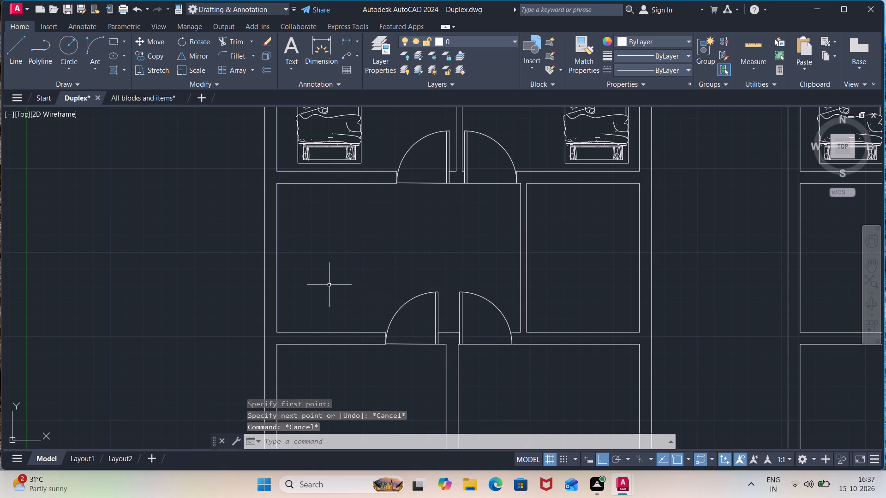
# In the left-hand plan's middle room, draw a stepped line from the bottom wall beside the door: about 2'-7" up, 3'-3" left, up to the top wall.
pyautogui.press('l')
pyautogui.press('Return')
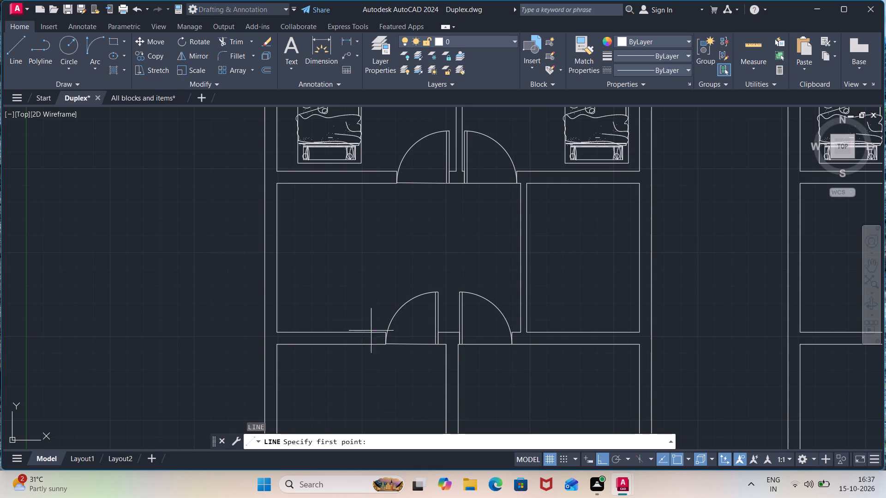
pyautogui.click(375, 331)
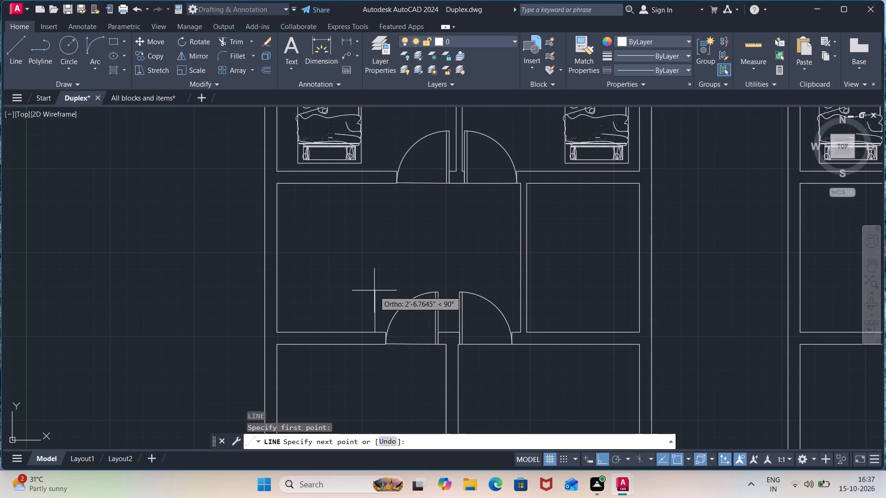
pyautogui.click(374, 288)
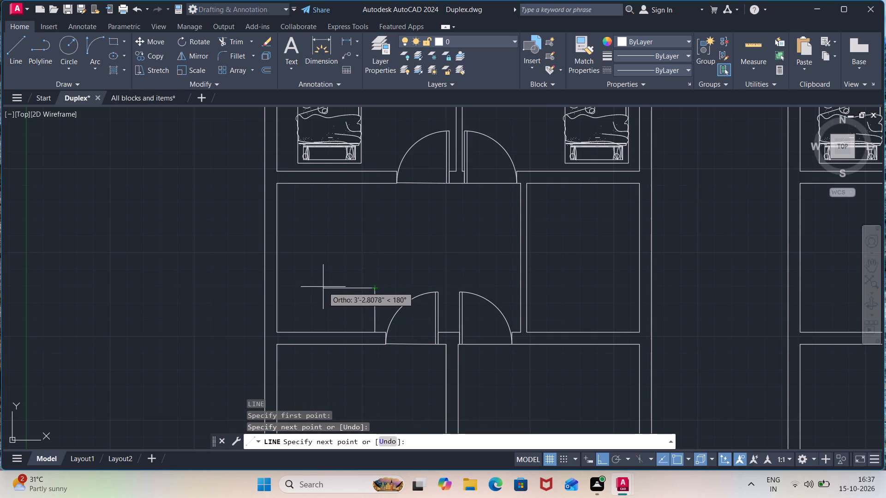
pyautogui.click(323, 287)
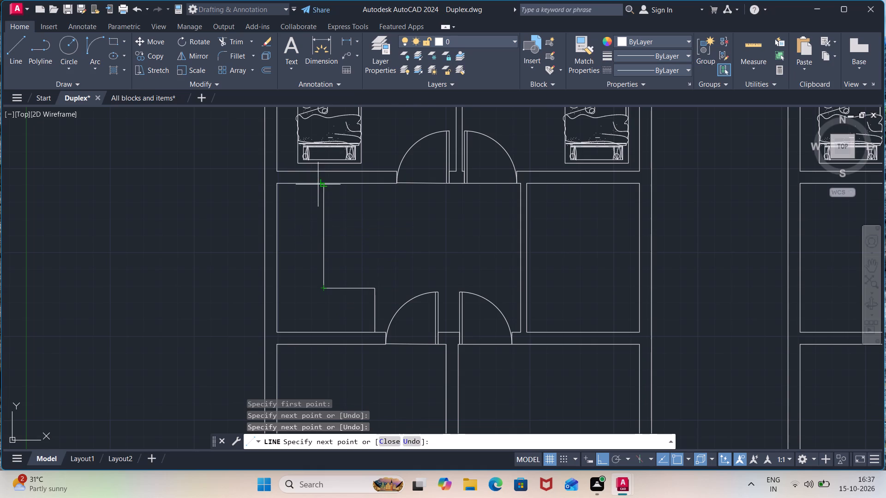
pyautogui.click(323, 185)
pyautogui.press('Escape')
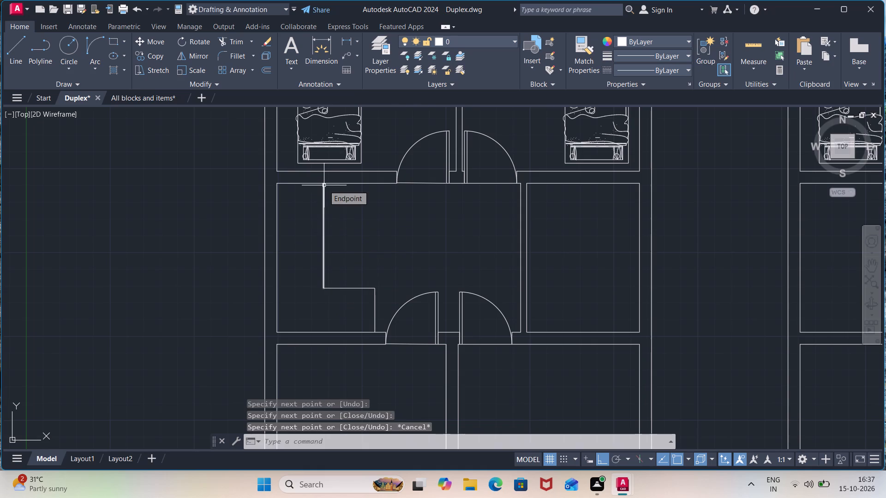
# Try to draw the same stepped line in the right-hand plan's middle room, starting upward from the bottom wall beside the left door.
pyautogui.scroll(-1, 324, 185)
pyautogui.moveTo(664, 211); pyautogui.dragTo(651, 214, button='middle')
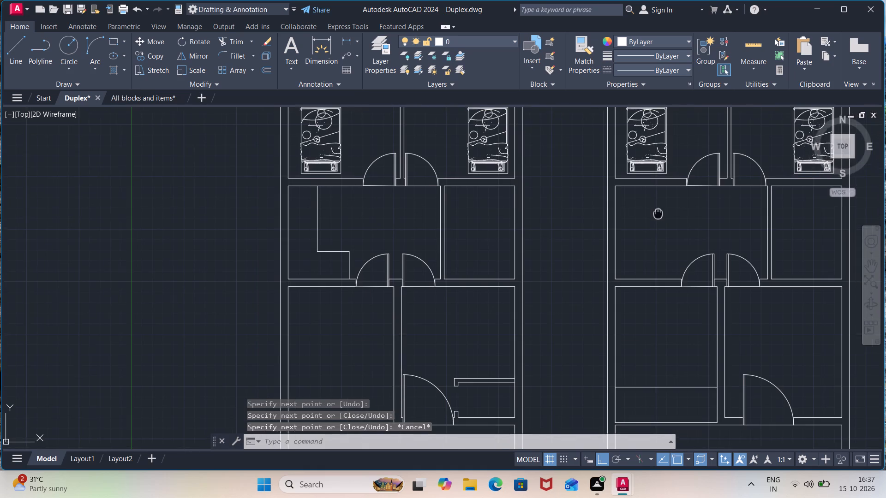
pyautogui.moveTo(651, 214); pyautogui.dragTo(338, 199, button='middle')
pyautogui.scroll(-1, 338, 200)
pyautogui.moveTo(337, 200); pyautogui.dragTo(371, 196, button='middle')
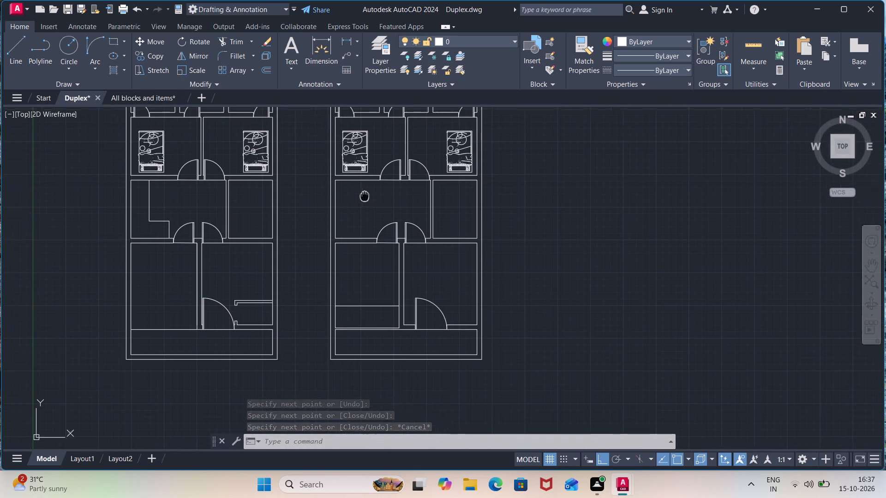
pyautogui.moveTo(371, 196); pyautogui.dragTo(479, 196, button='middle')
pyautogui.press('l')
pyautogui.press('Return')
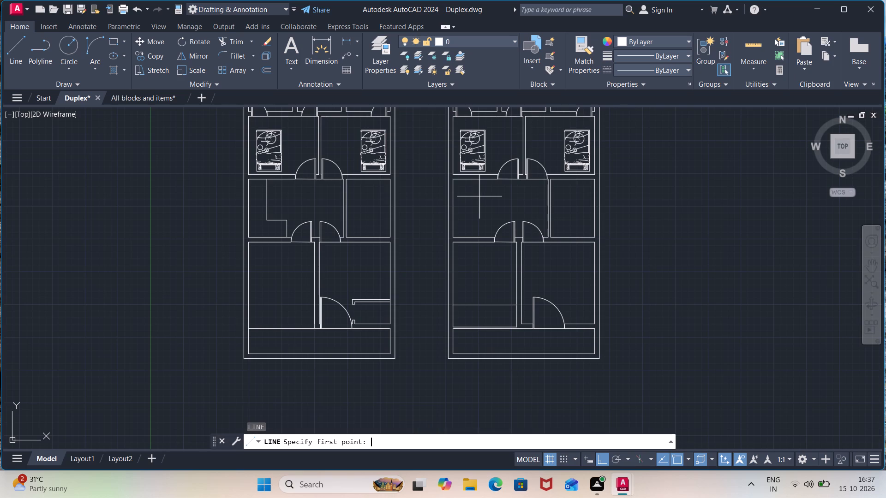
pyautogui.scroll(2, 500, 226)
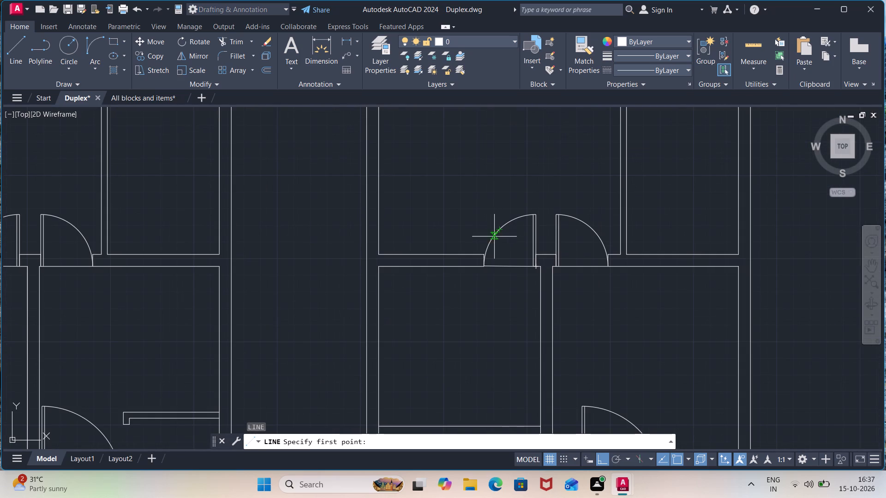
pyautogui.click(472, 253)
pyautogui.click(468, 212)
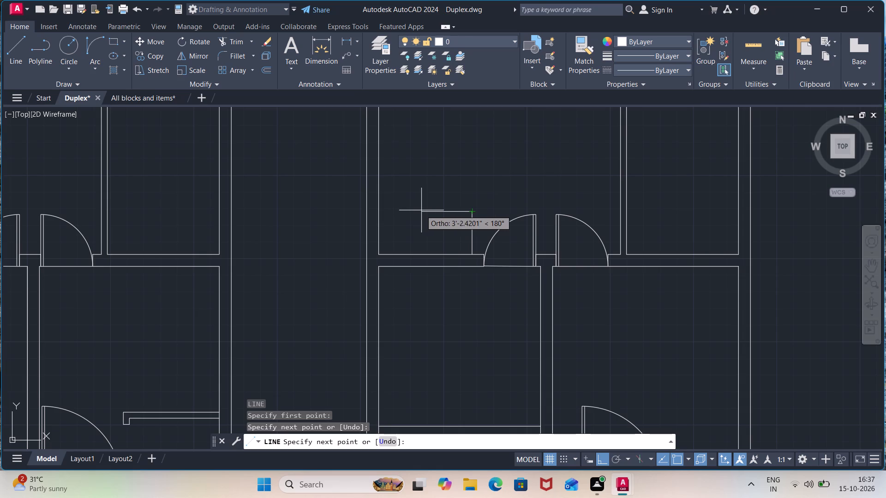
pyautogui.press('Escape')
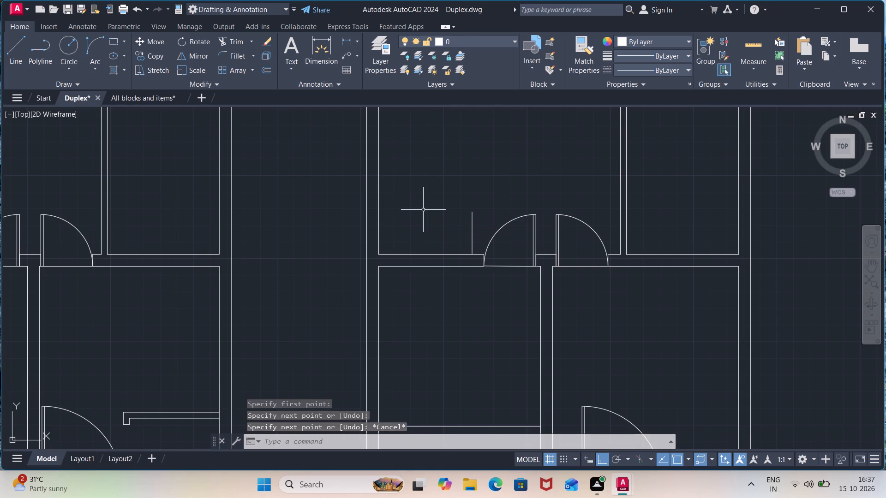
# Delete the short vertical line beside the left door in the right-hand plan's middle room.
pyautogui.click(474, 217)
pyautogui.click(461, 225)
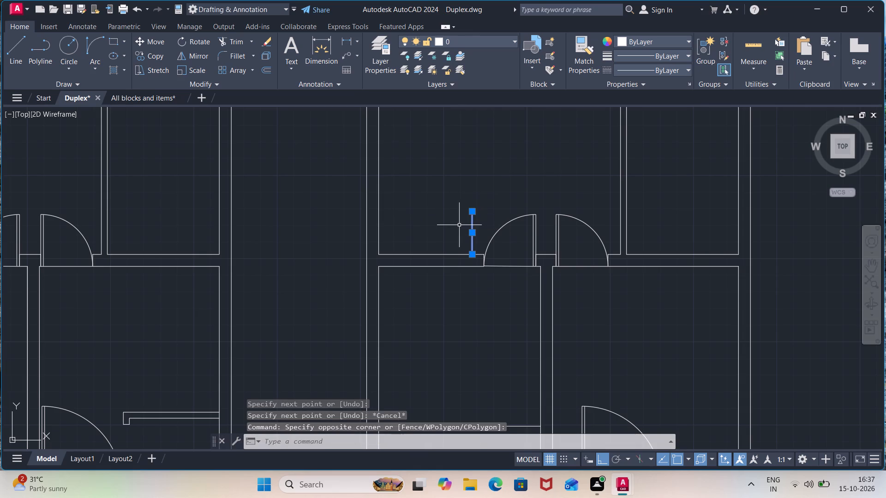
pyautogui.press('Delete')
# In the right-hand plan's middle room, draw a stepped line from the bottom wall beside the left door: about 2'-9" up, 3' left, up to the top wall.
pyautogui.press('l')
pyautogui.press('Return')
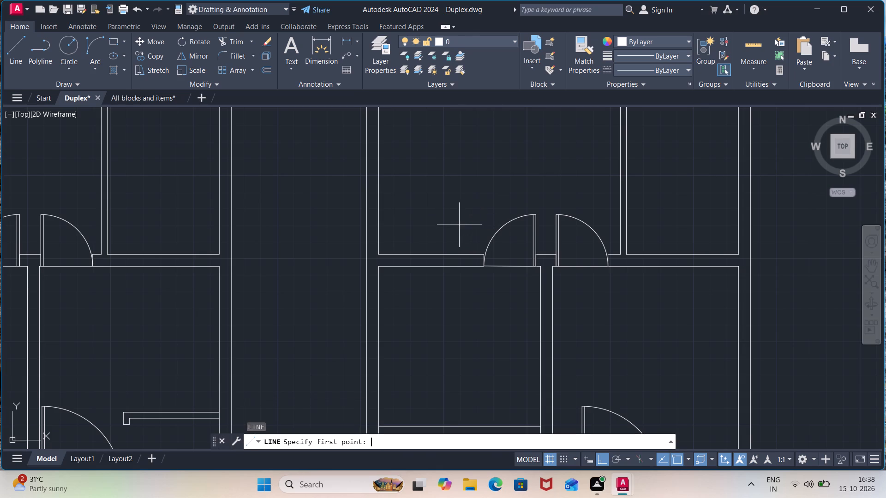
pyautogui.click(478, 253)
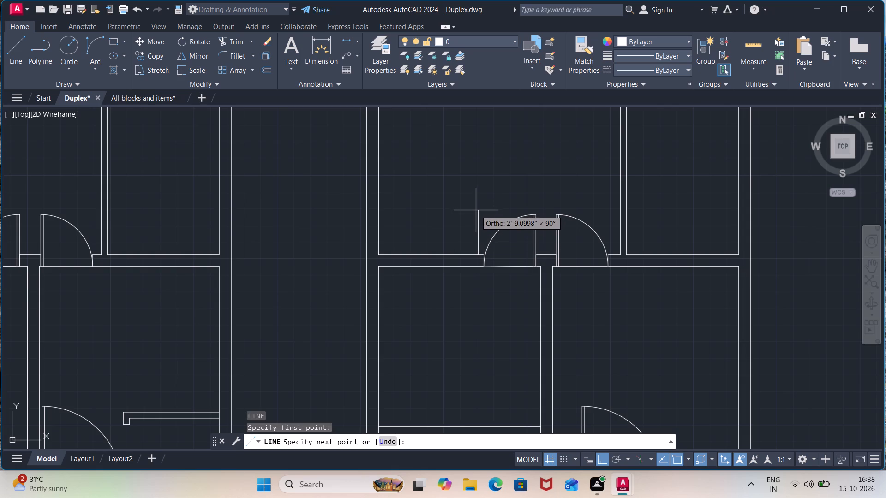
pyautogui.click(476, 210)
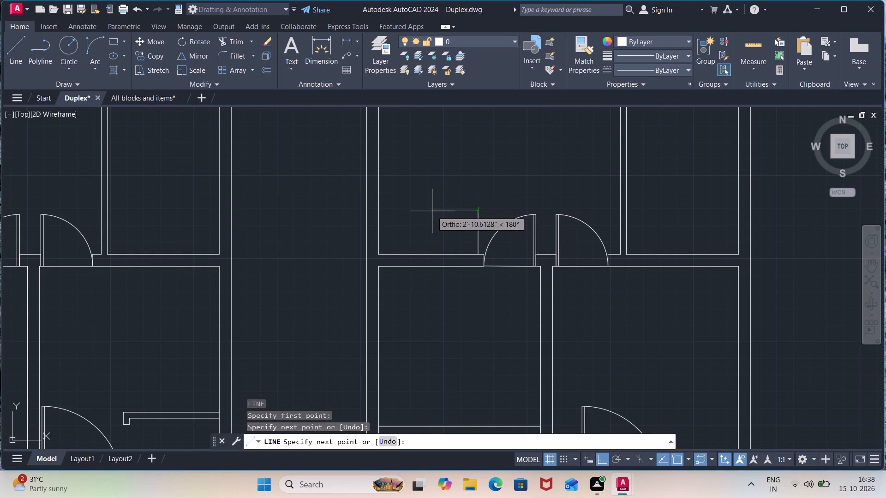
pyautogui.click(429, 210)
pyautogui.moveTo(426, 165); pyautogui.dragTo(427, 243, button='middle')
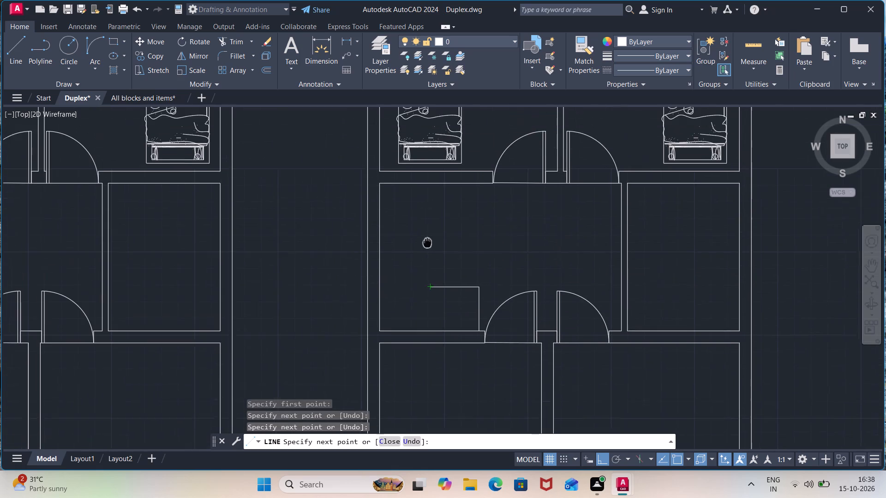
pyautogui.moveTo(427, 243); pyautogui.dragTo(425, 256, button='middle')
pyautogui.click(429, 199)
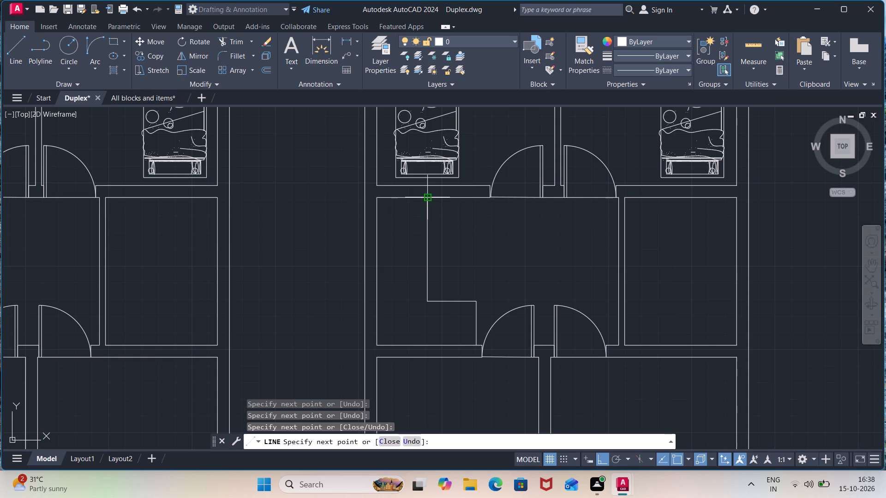
pyautogui.press('Escape')
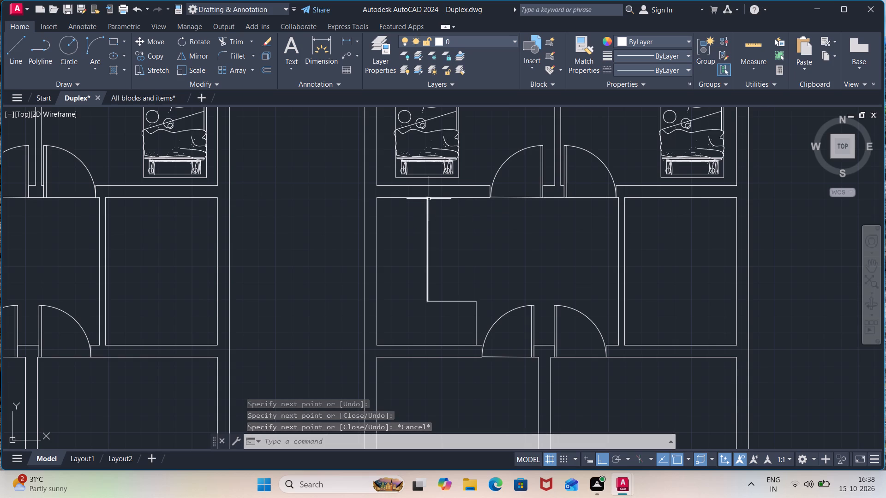
# Examine the room layouts of both floor plans.
pyautogui.scroll(-1, 465, 221)
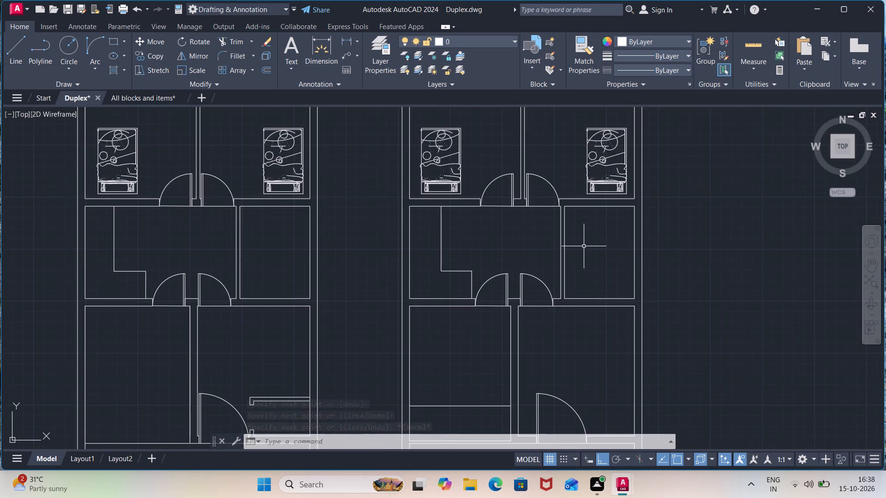
pyautogui.moveTo(584, 246); pyautogui.dragTo(517, 231, button='middle')
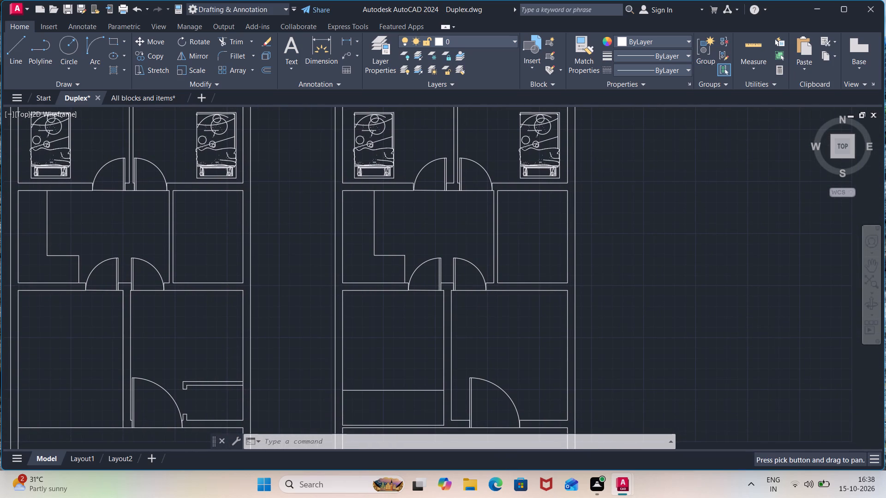
pyautogui.scroll(1, 517, 231)
pyautogui.scroll(-1, 517, 231)
pyautogui.moveTo(517, 231); pyautogui.dragTo(539, 215, button='middle')
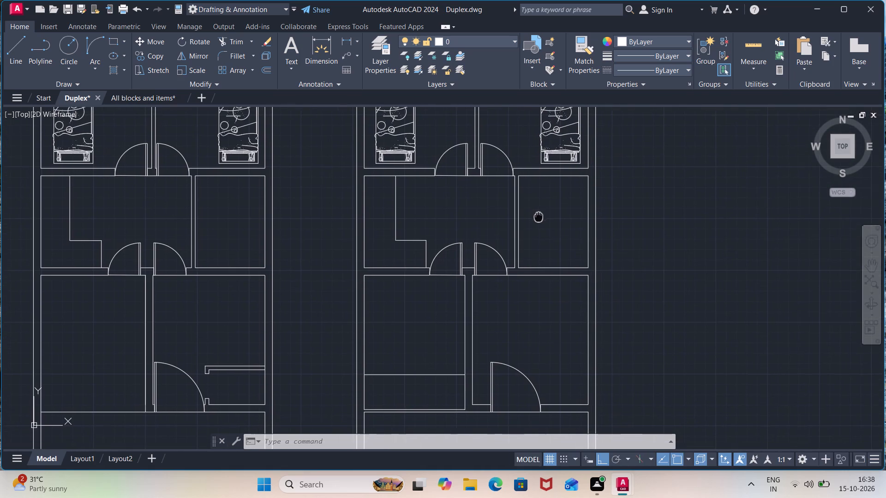
pyautogui.moveTo(539, 215); pyautogui.dragTo(540, 215, button='middle')
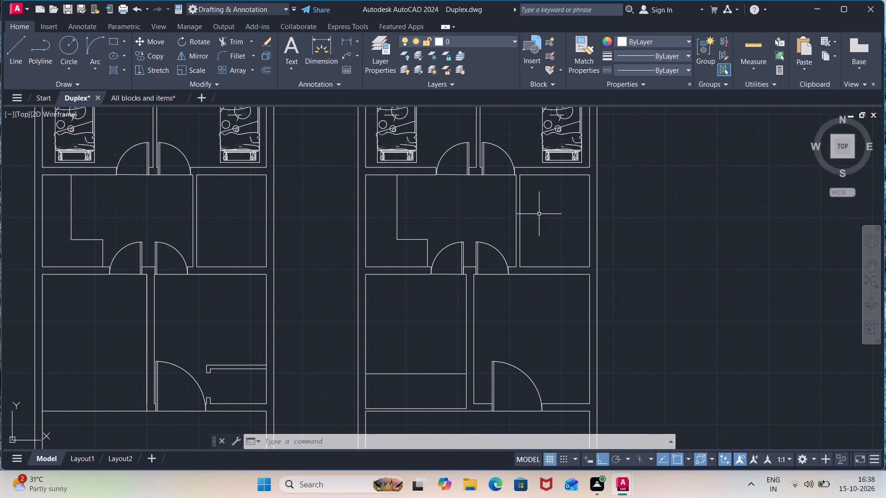
pyautogui.scroll(-1, 539, 214)
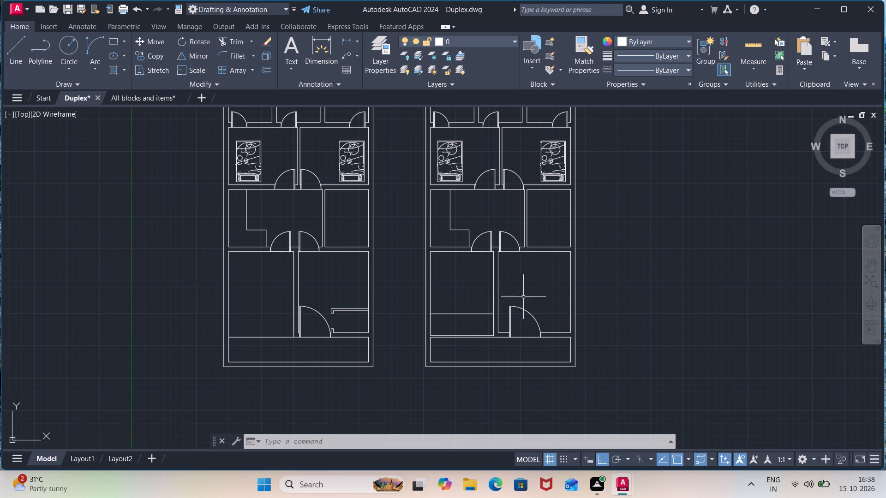
pyautogui.scroll(-1, 513, 311)
pyautogui.moveTo(487, 307); pyautogui.dragTo(540, 283, button='middle')
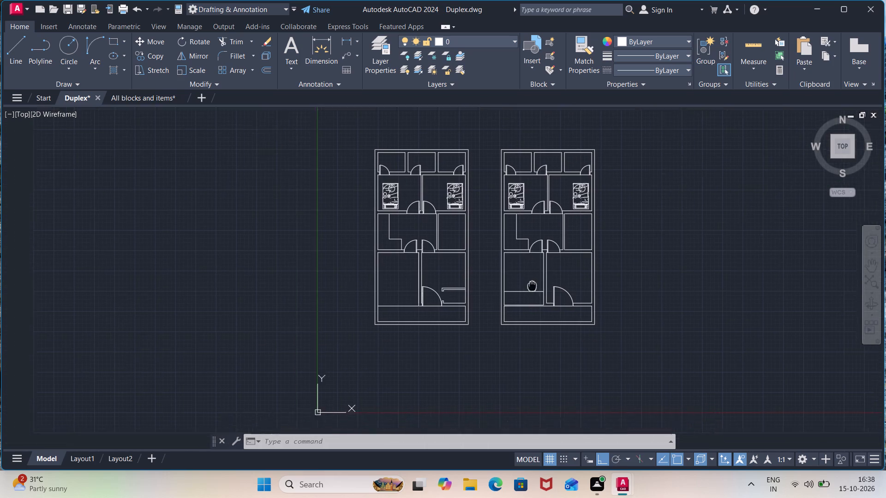
pyautogui.moveTo(540, 283); pyautogui.dragTo(577, 274, button='middle')
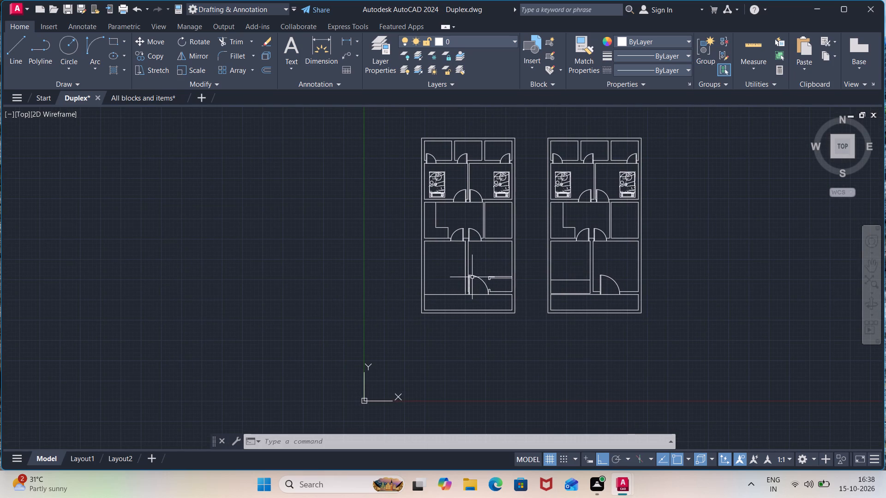
# In the left-hand plan's lower-left room, draw a line 3' down from the top wall near the door, continuing left to the outer wall.
pyautogui.scroll(2, 443, 269)
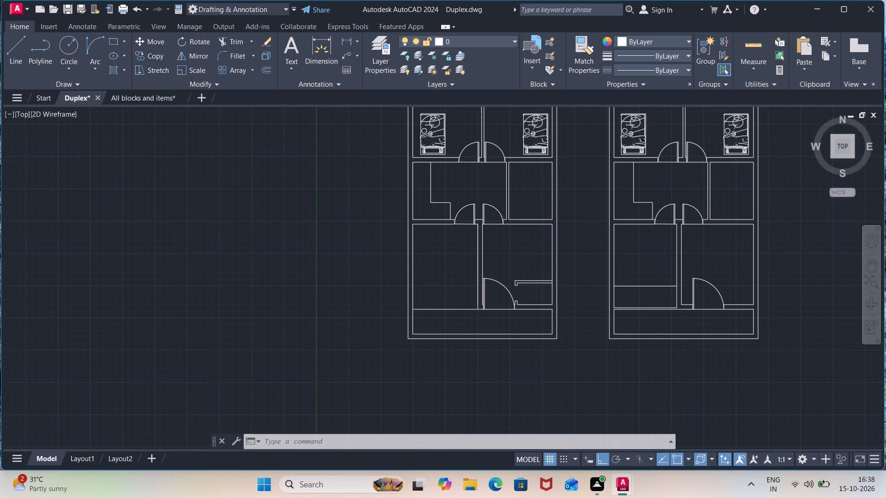
pyautogui.scroll(1, 443, 244)
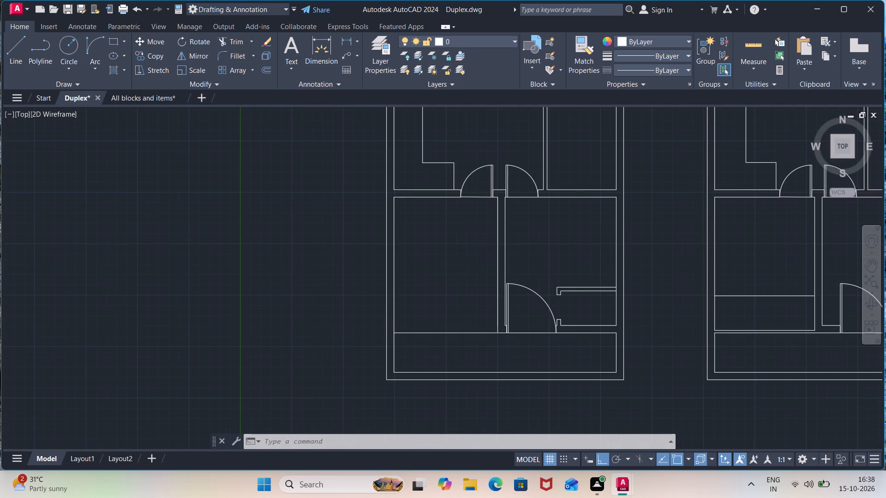
pyautogui.press('l')
pyautogui.press('Return')
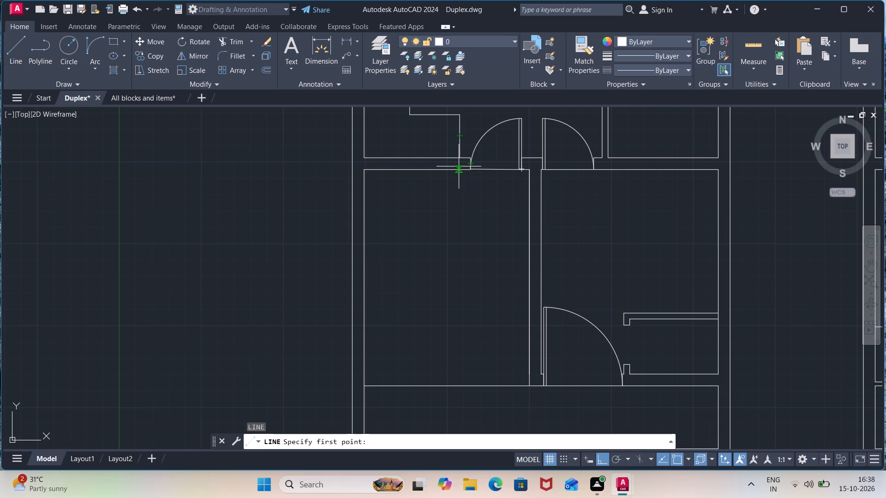
pyautogui.click(459, 166)
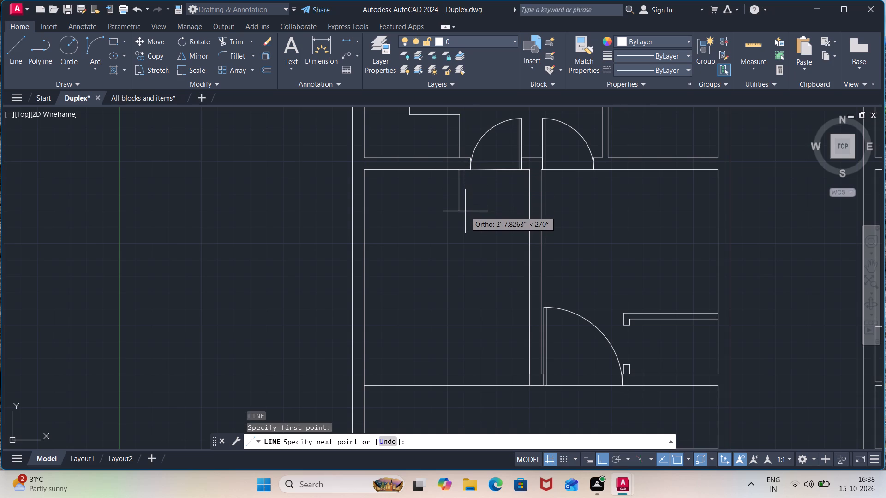
pyautogui.write("3'")
pyautogui.press('Return')
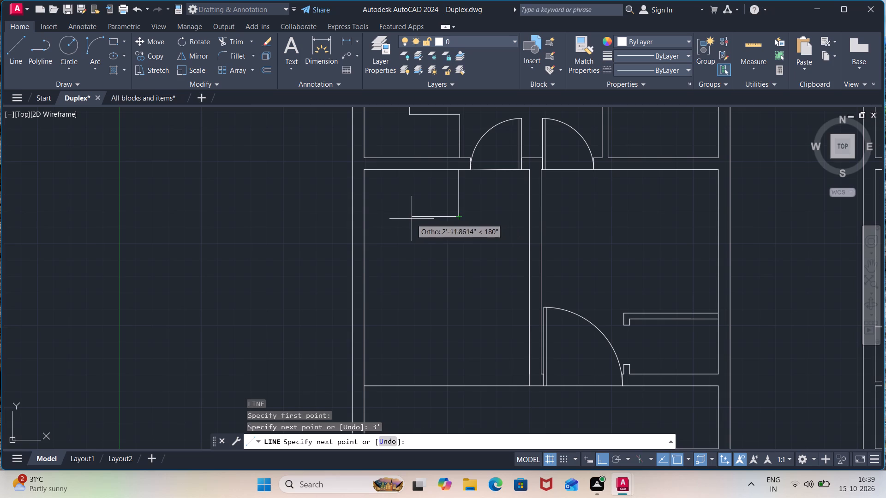
pyautogui.click(363, 219)
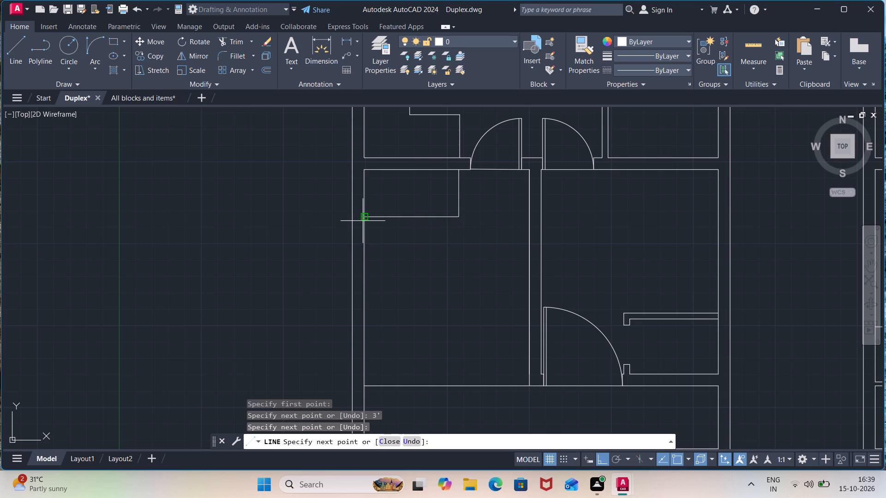
pyautogui.press('Escape')
# Offset the lower-left room's left wall line 3' into the room.
pyautogui.press('o')
pyautogui.press('Return')
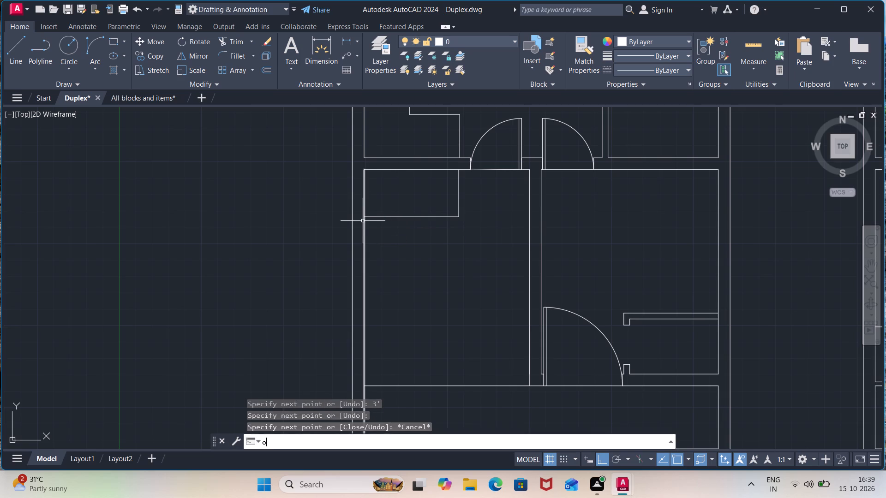
pyautogui.write("3'")
pyautogui.press('Return')
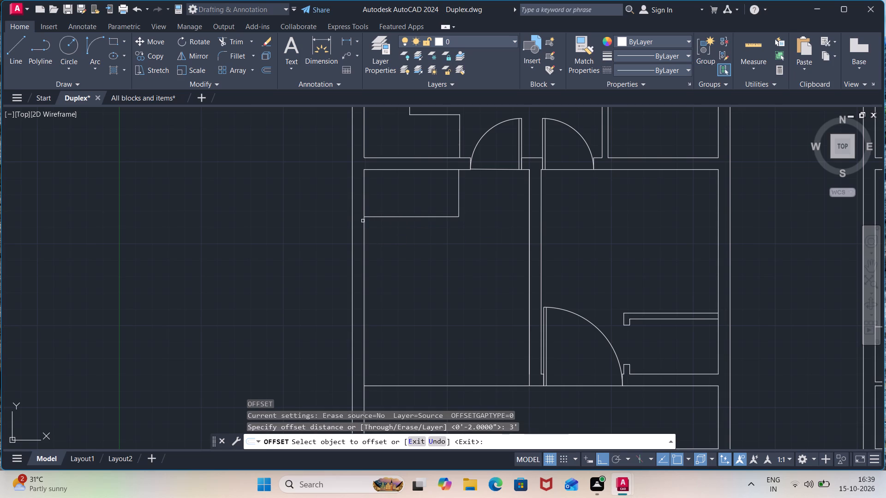
pyautogui.click(364, 232)
pyautogui.click(393, 231)
pyautogui.scroll(-1, 392, 246)
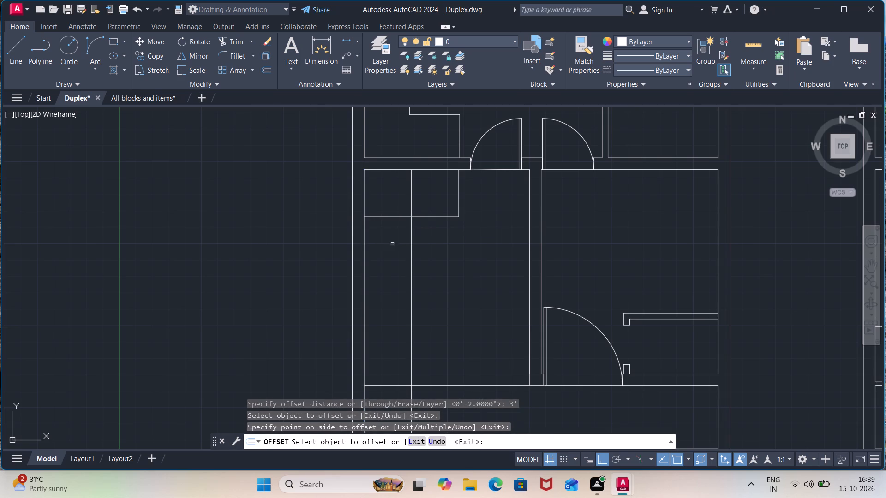
pyautogui.moveTo(392, 250); pyautogui.dragTo(391, 225, button='middle')
pyautogui.press('Escape')
# Trim the part of the offset vertical line that extends below the room's bottom wall.
pyautogui.write('tr')
pyautogui.press('Return')
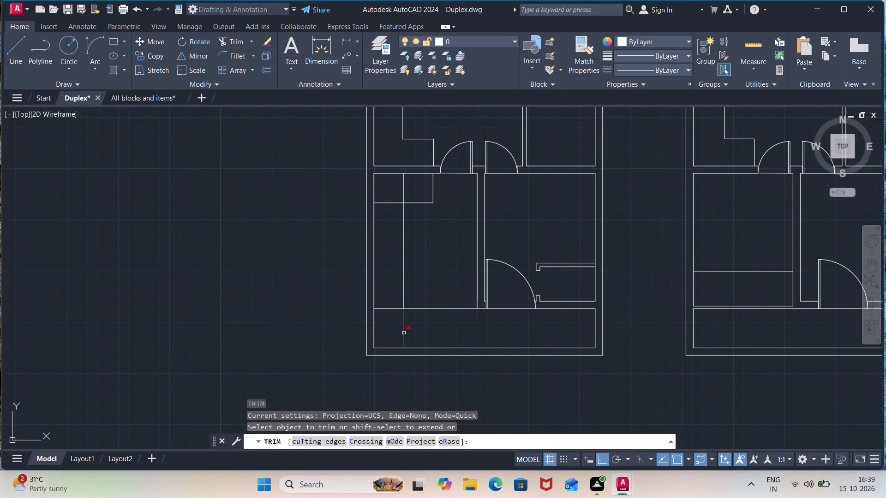
pyautogui.click(404, 333)
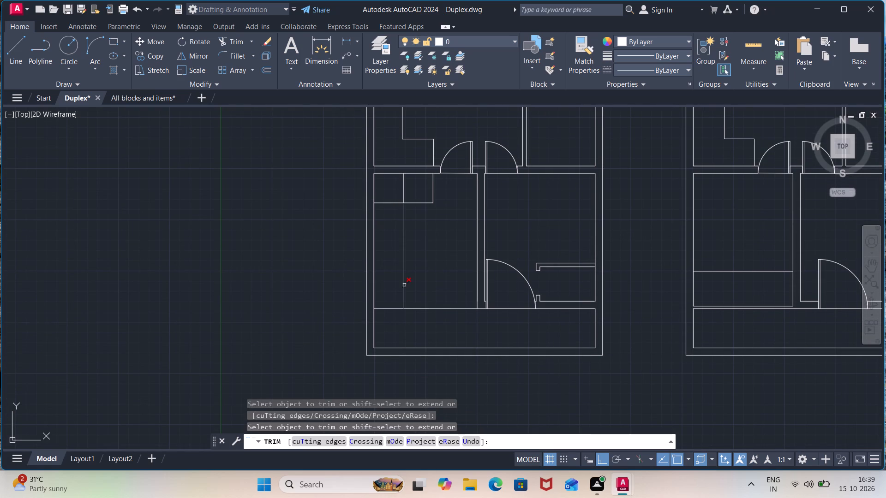
pyautogui.press('Escape')
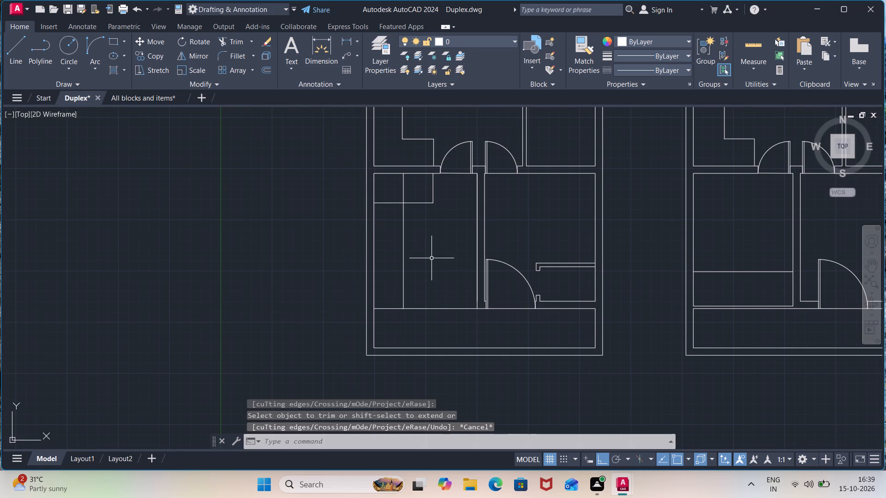
# Draw a horizontal line across the 3' strip, from the offset line to the left wall, near the strip's lower end.
pyautogui.press('l')
pyautogui.press('Return')
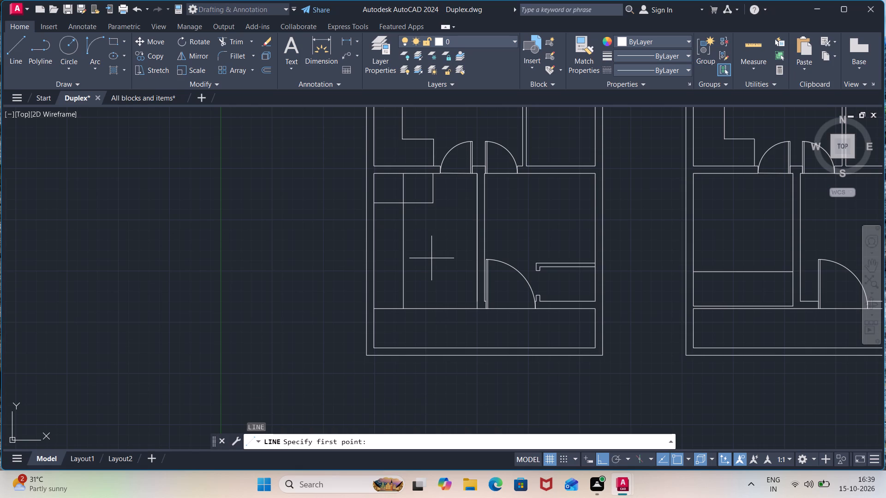
pyautogui.click(406, 285)
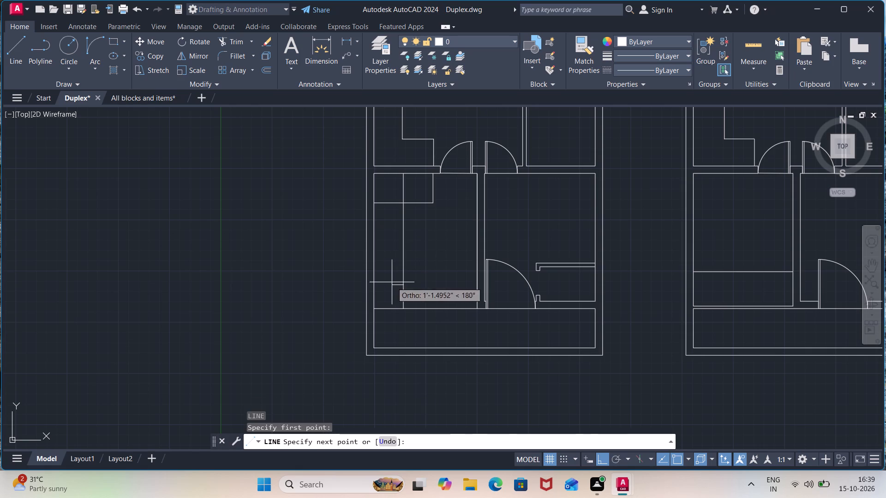
pyautogui.click(375, 286)
pyautogui.press('Escape')
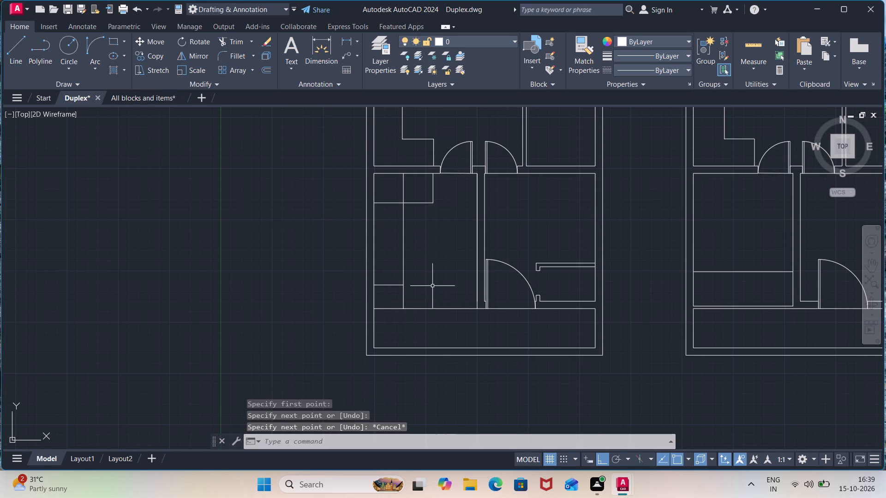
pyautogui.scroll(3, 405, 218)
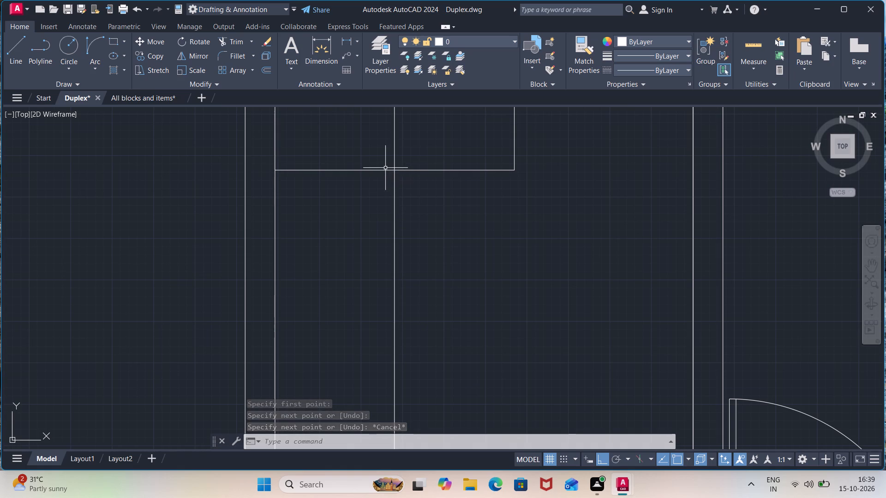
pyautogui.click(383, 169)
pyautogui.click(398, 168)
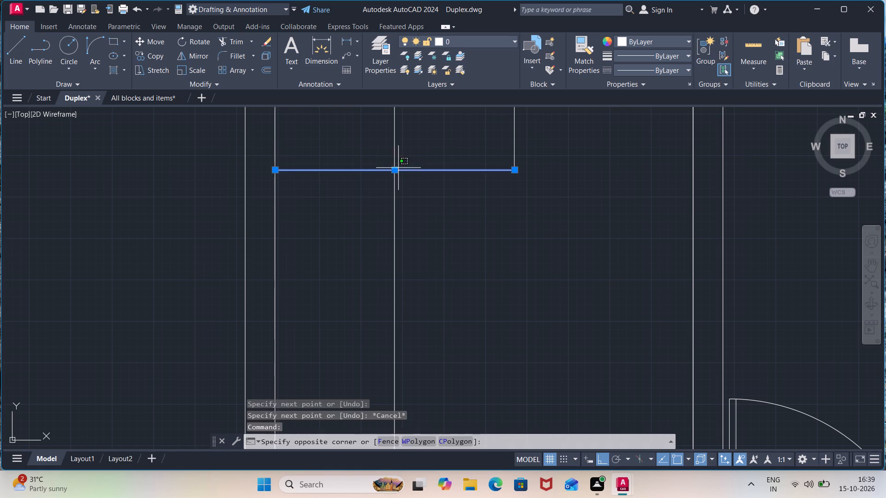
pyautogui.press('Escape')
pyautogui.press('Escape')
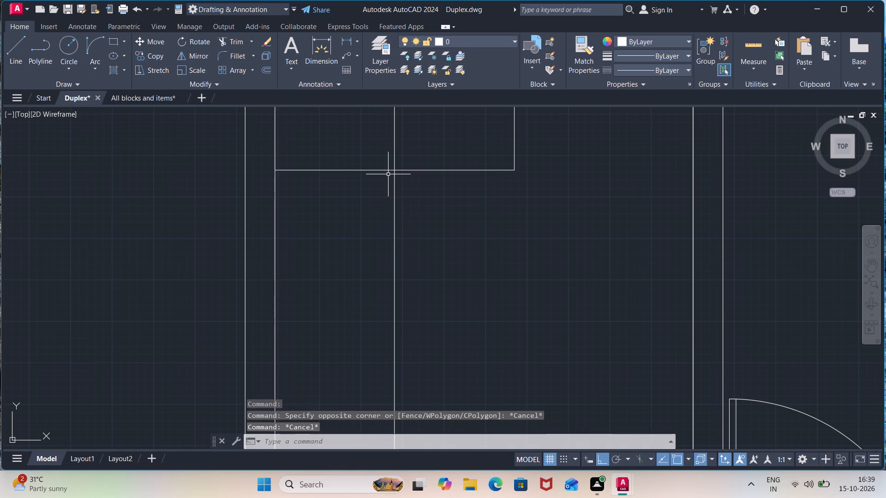
# Offset the bottom line of the 3' landing downward at 10" spacing to make the first five stair treads in the left-hand plan's lower-left room.
pyautogui.press('o')
pyautogui.press('Return')
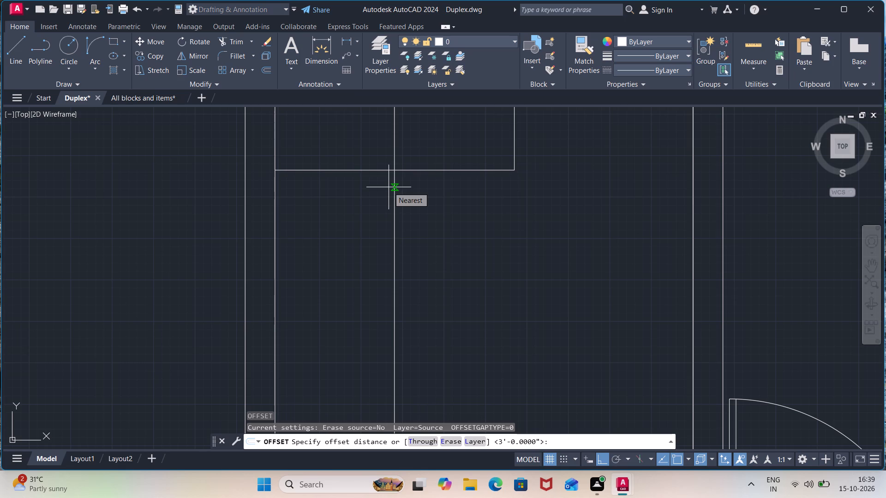
pyautogui.write('10"')
pyautogui.press('Return')
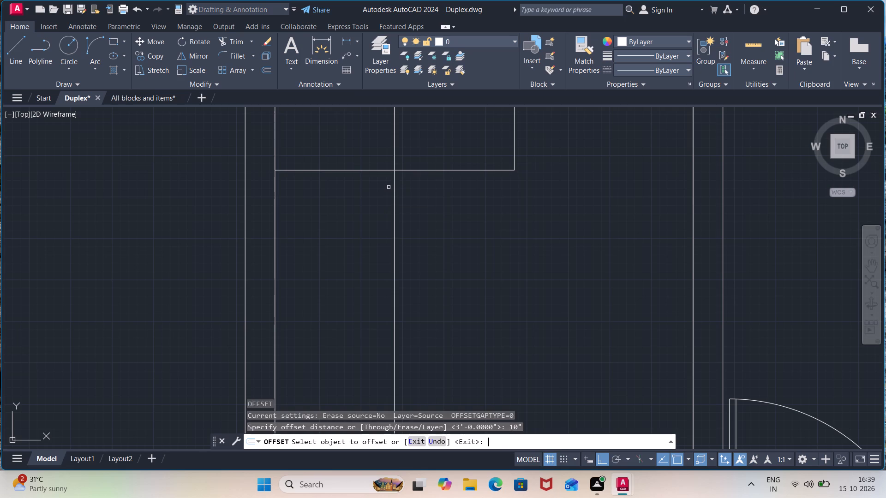
pyautogui.click(379, 171)
pyautogui.click(369, 203)
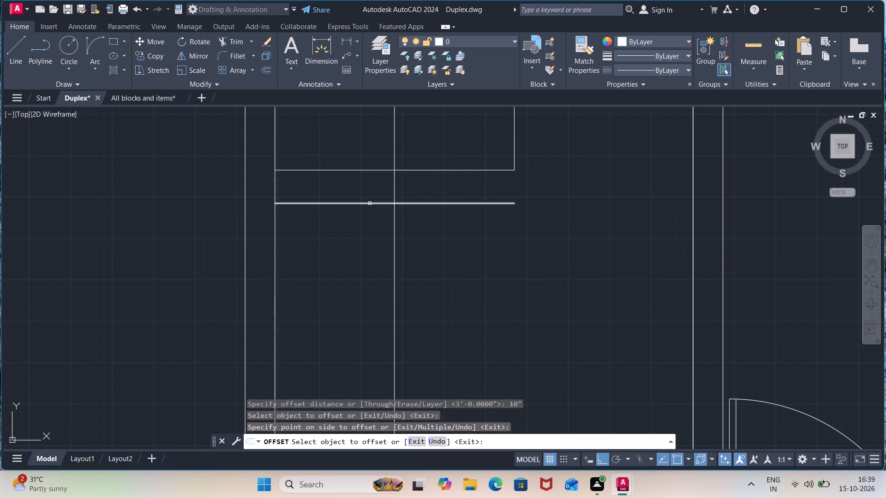
pyautogui.click(370, 203)
pyautogui.click(371, 202)
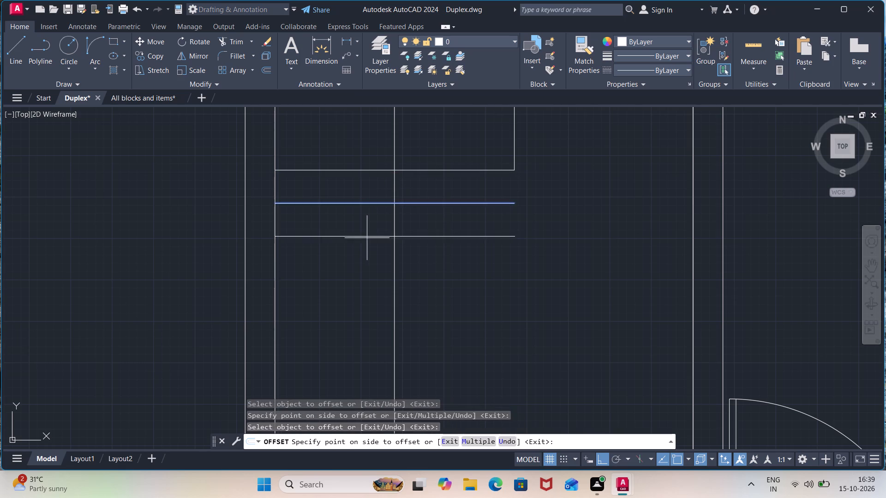
pyautogui.click(367, 238)
pyautogui.scroll(-1, 363, 269)
pyautogui.moveTo(363, 271); pyautogui.dragTo(367, 194, button='middle')
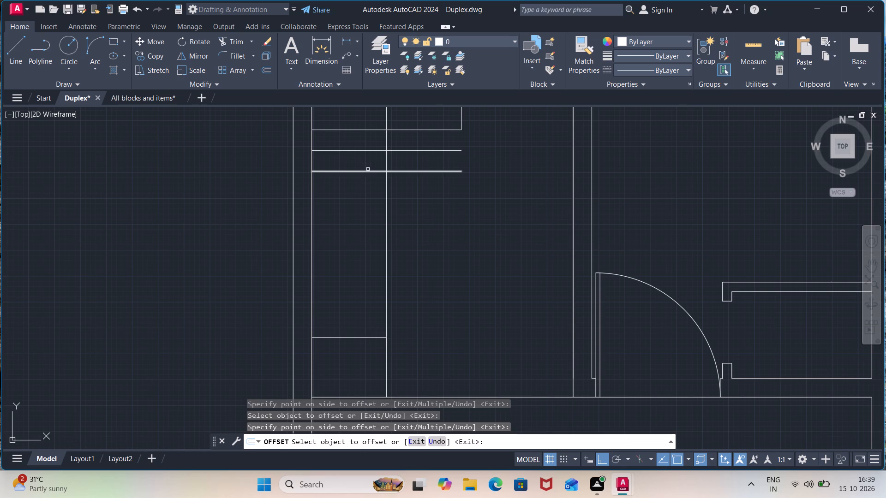
pyautogui.click(365, 170)
pyautogui.click(360, 205)
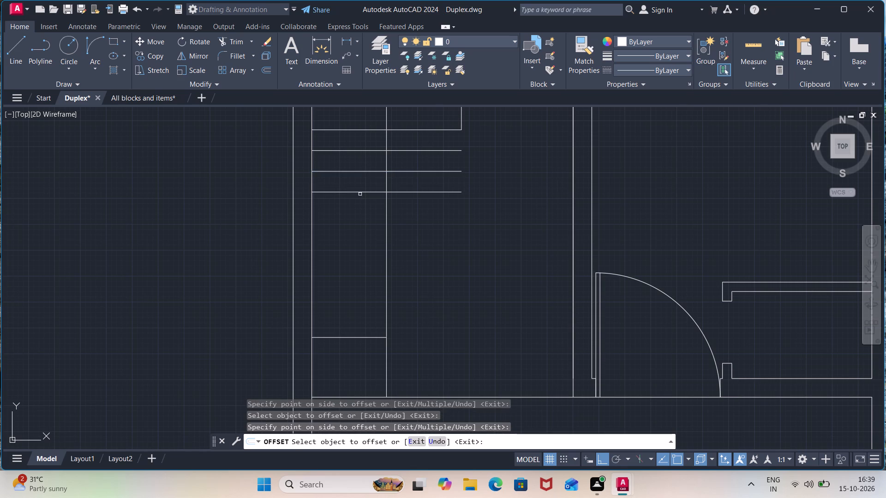
pyautogui.click(359, 190)
pyautogui.click(350, 249)
pyautogui.click(359, 213)
pyautogui.click(354, 248)
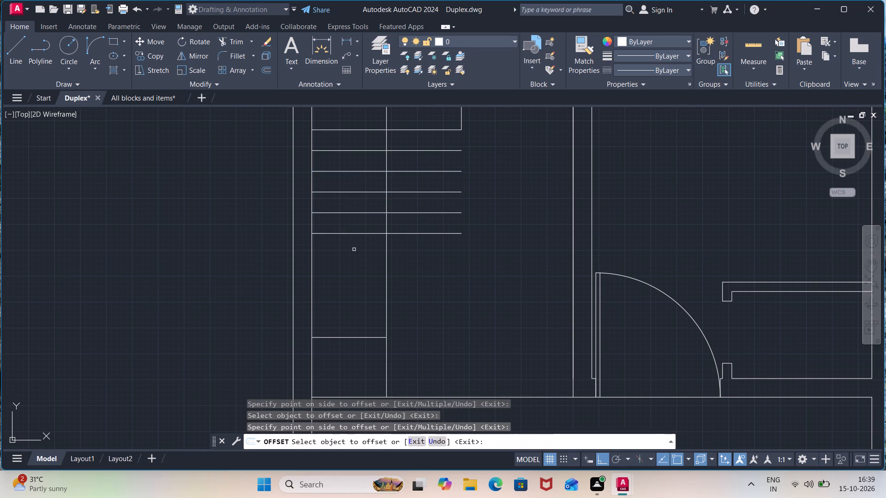
# Continue offsetting each newest tread line 10" downward until five more treads reach the short horizontal line near the strip's lower end.
pyautogui.click(355, 232)
pyautogui.click(343, 281)
pyautogui.click(361, 254)
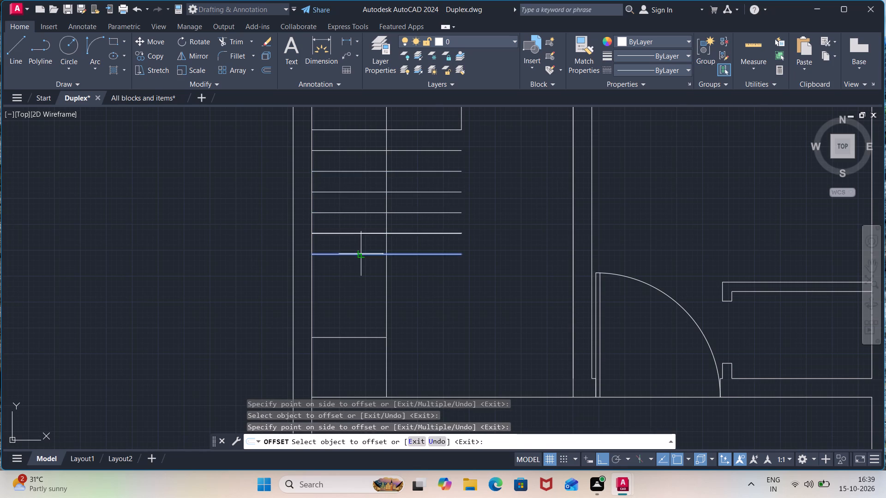
pyautogui.click(352, 286)
pyautogui.click(353, 271)
pyautogui.click(354, 275)
pyautogui.click(355, 285)
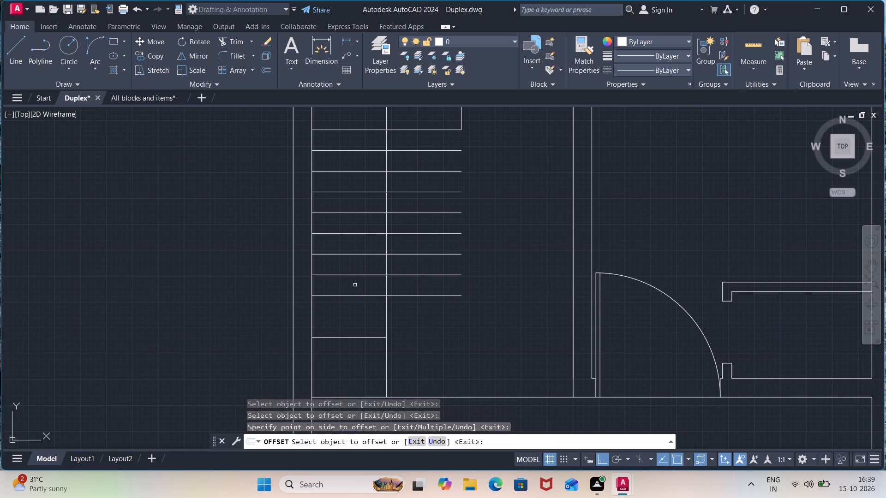
pyautogui.click(356, 295)
pyautogui.click(355, 311)
pyautogui.scroll(-2, 355, 316)
pyautogui.moveTo(355, 318); pyautogui.dragTo(350, 302, button='middle')
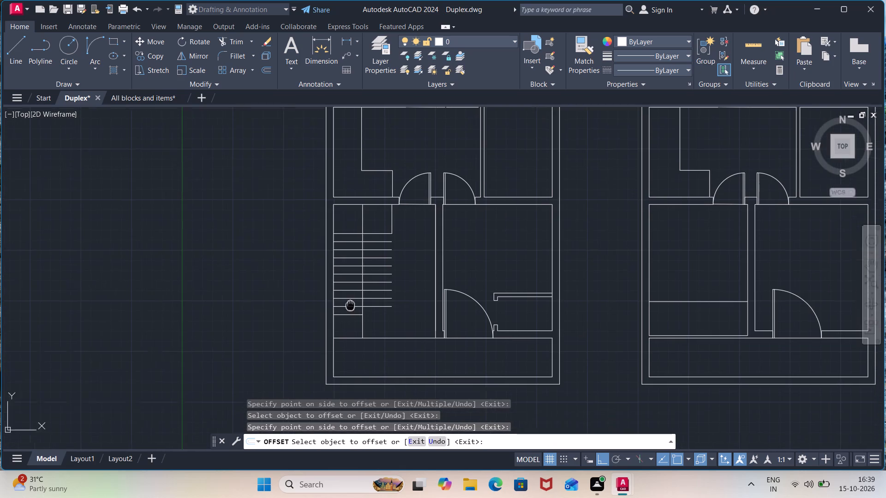
pyautogui.moveTo(350, 302); pyautogui.dragTo(351, 273, button='middle')
pyautogui.scroll(3, 351, 273)
pyautogui.click(359, 269)
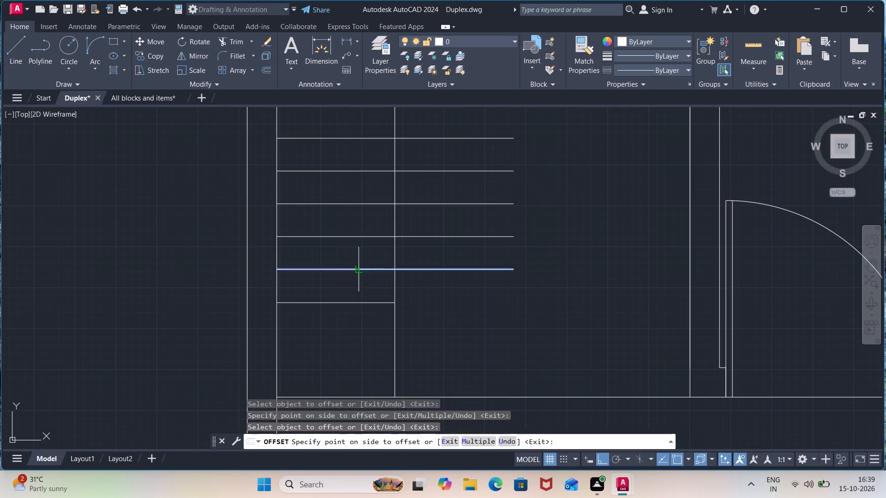
pyautogui.click(356, 288)
pyautogui.scroll(2, 351, 286)
pyautogui.moveTo(347, 290); pyautogui.dragTo(353, 262, button='middle')
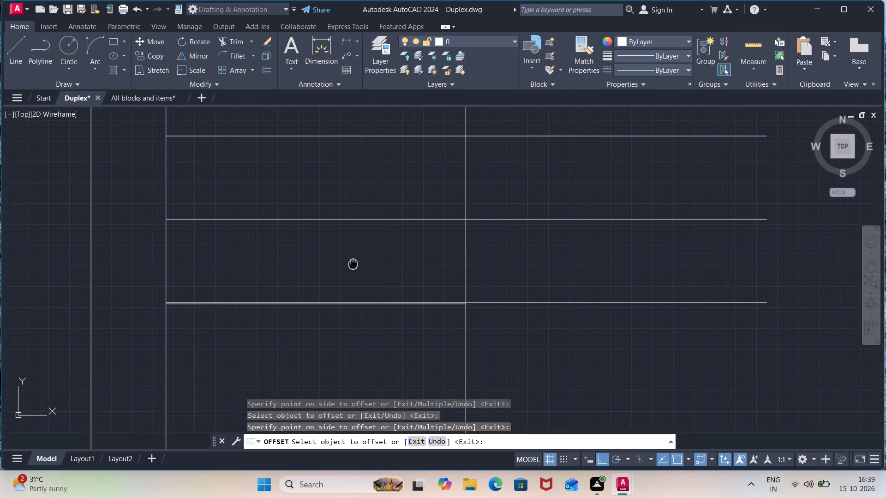
pyautogui.moveTo(353, 262); pyautogui.dragTo(354, 262, button='middle')
pyautogui.press('Escape')
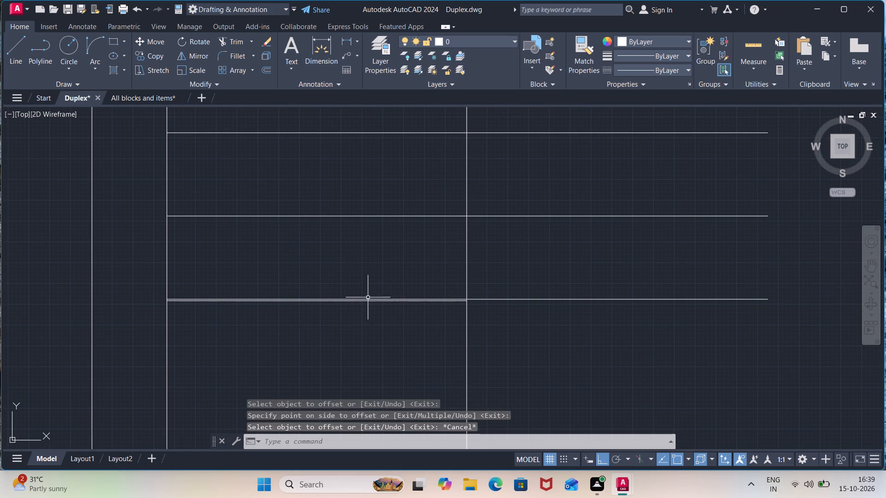
# Erase the short horizontal line across the 3' strip that nearly coincides with the lowest tread.
pyautogui.scroll(2, 371, 304)
pyautogui.click(371, 297)
pyautogui.press('Delete')
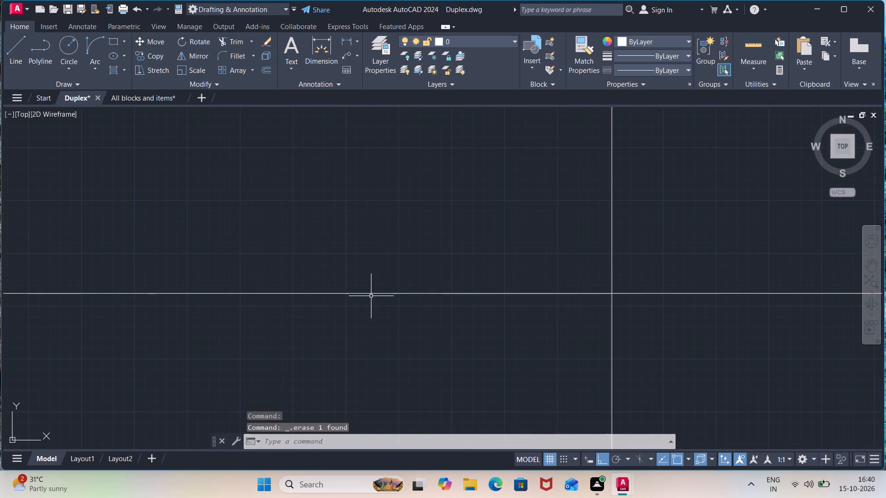
# Trim the tread portions that extend right of the stair strip, and the vertical strip line below the lowest tread.
pyautogui.scroll(-6, 378, 291)
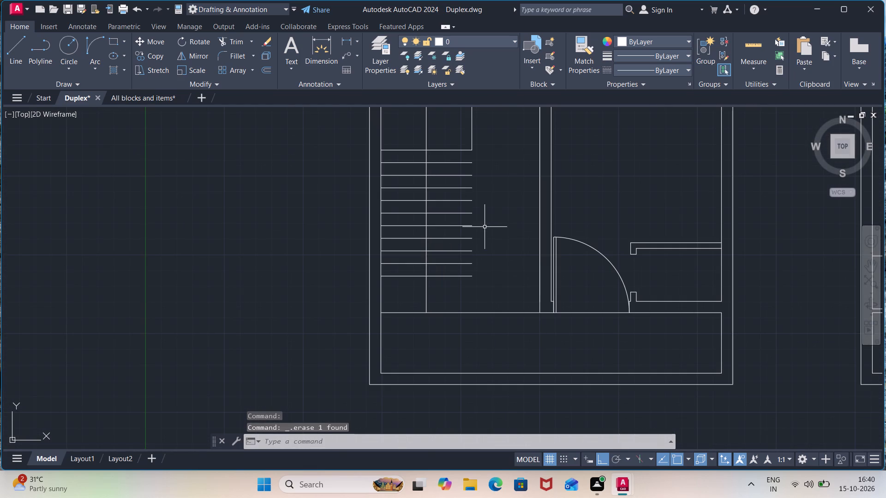
pyautogui.write('tr')
pyautogui.press('Return')
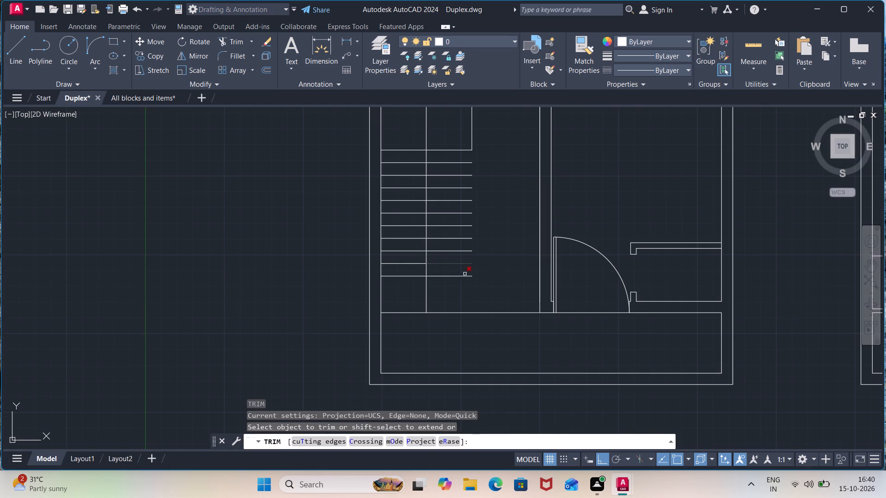
pyautogui.click(460, 291)
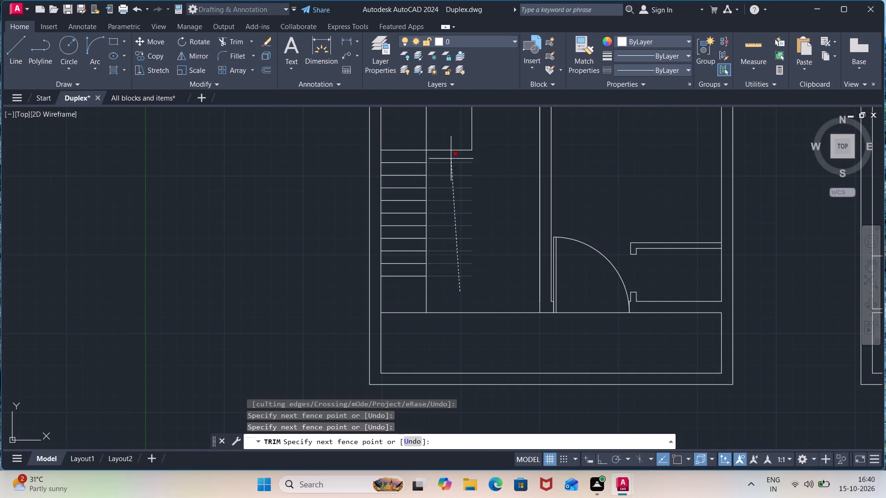
pyautogui.click(451, 159)
pyautogui.click(429, 302)
pyautogui.click(418, 301)
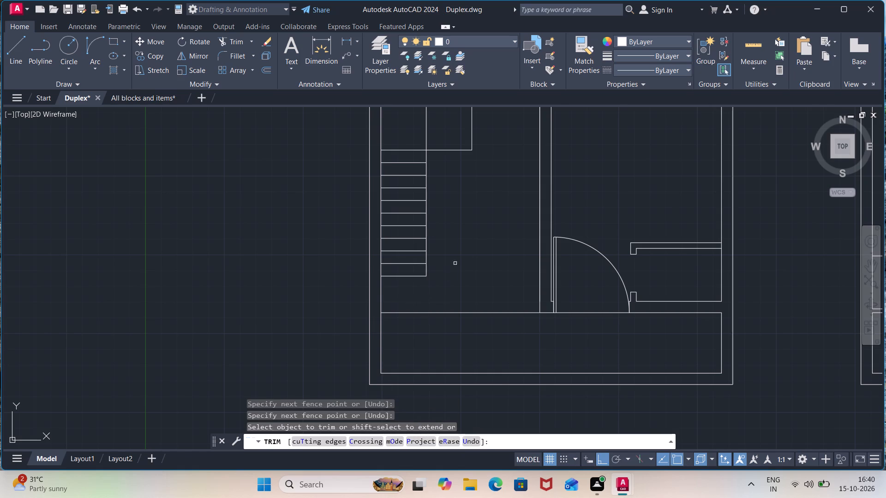
pyautogui.scroll(-1, 468, 242)
pyautogui.moveTo(463, 201); pyautogui.dragTo(475, 309, button='middle')
pyautogui.scroll(1, 475, 309)
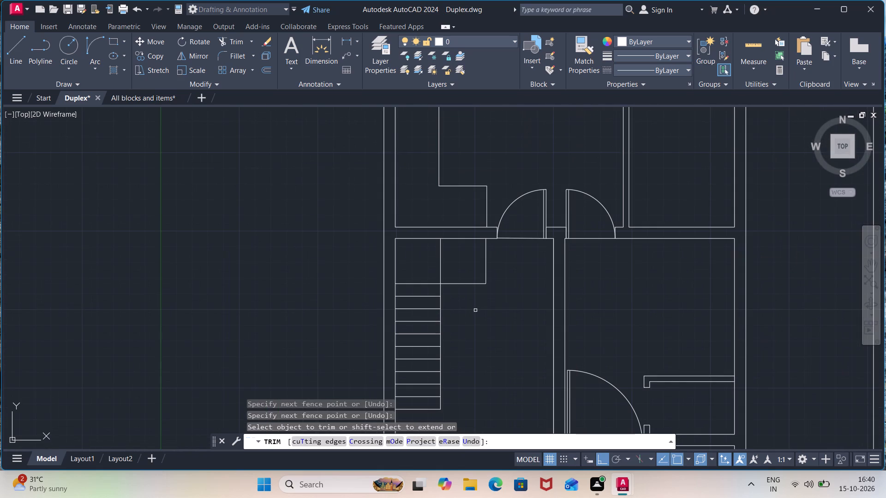
pyautogui.press('Escape')
# Offset the stair strip's vertical line to the right four times at 10" spacing.
pyautogui.press('o')
pyautogui.press('Return')
pyautogui.press('Return')
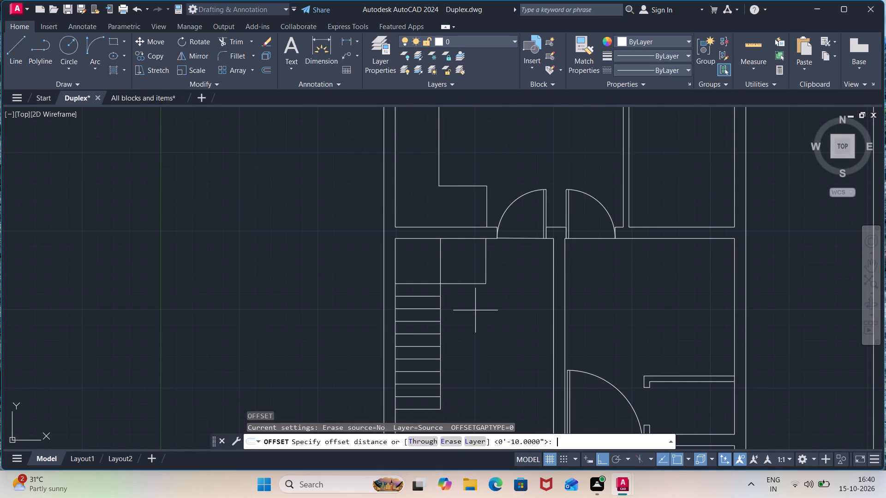
pyautogui.click(441, 272)
pyautogui.click(459, 267)
pyautogui.click(455, 269)
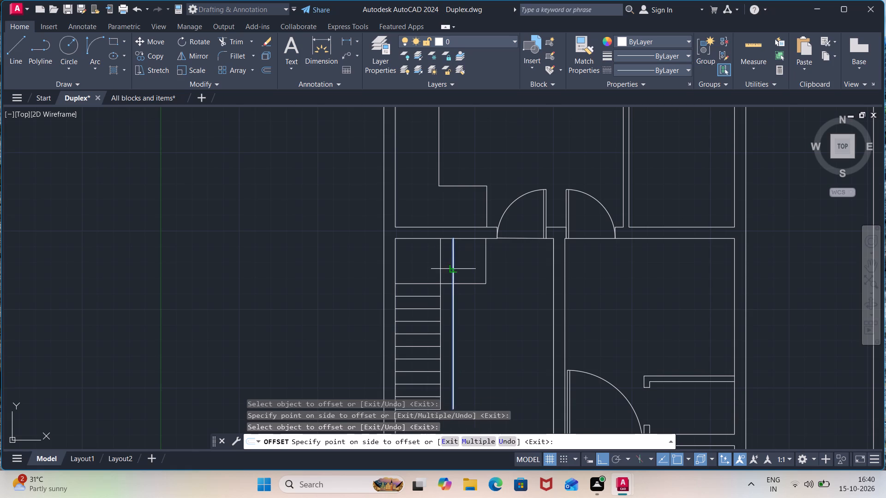
pyautogui.click(466, 266)
pyautogui.click(466, 266)
pyautogui.click(465, 269)
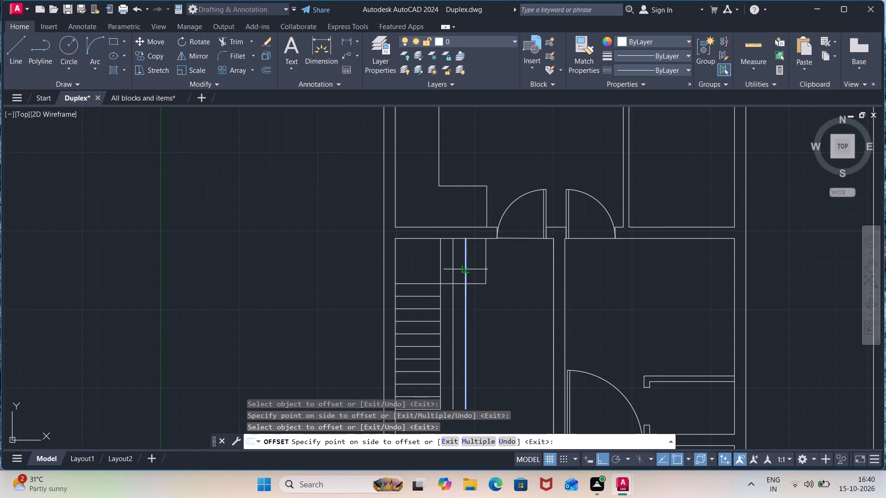
pyautogui.click(479, 264)
pyautogui.click(479, 264)
pyautogui.click(490, 261)
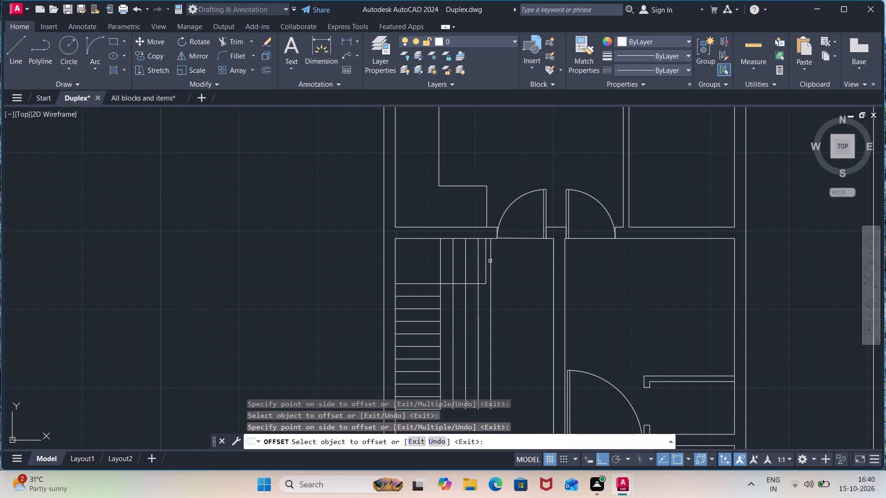
pyautogui.press('Escape')
# Trim away the short vertical line at the right end of the landing outline.
pyautogui.write('tr')
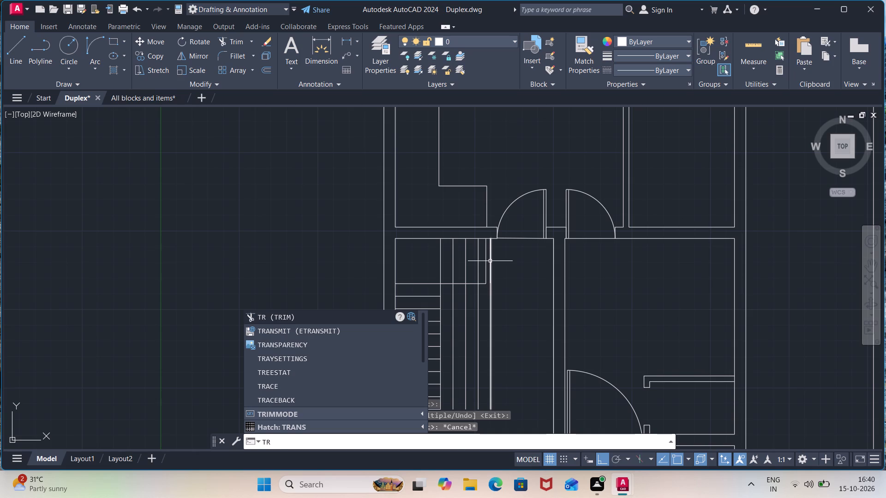
pyautogui.press('Return')
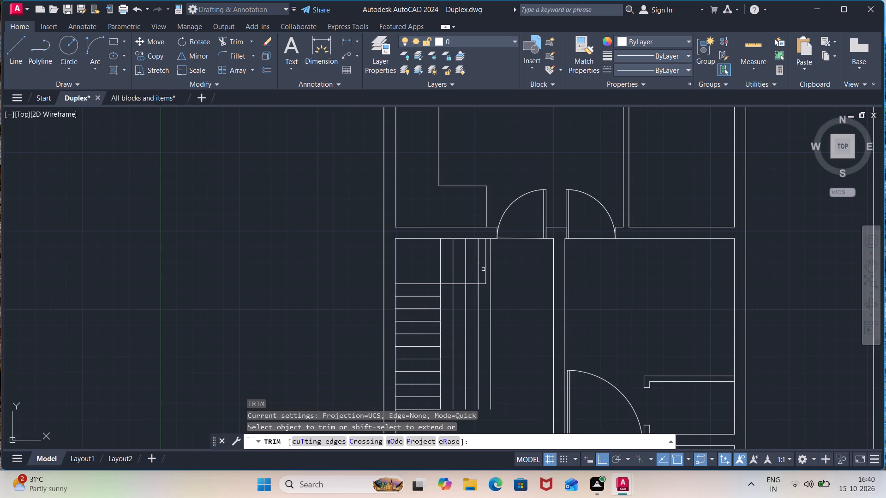
pyautogui.click(484, 265)
pyautogui.click(486, 258)
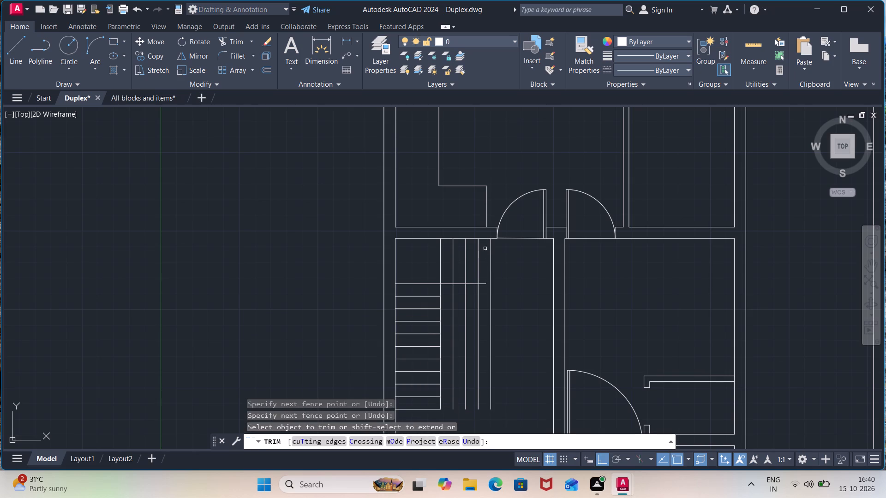
pyautogui.press('Escape')
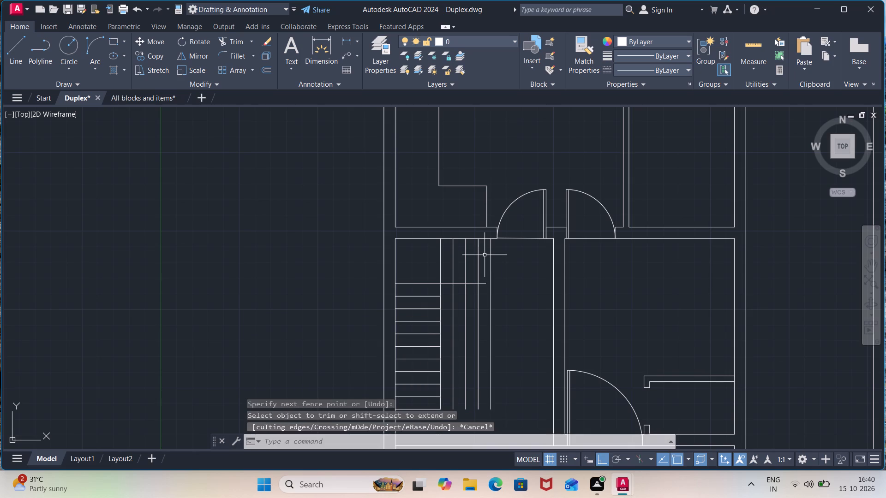
# Erase the short vertical segment of the stepped outline in the room directly above the stair, beside the door.
pyautogui.click(486, 209)
pyautogui.press('Delete')
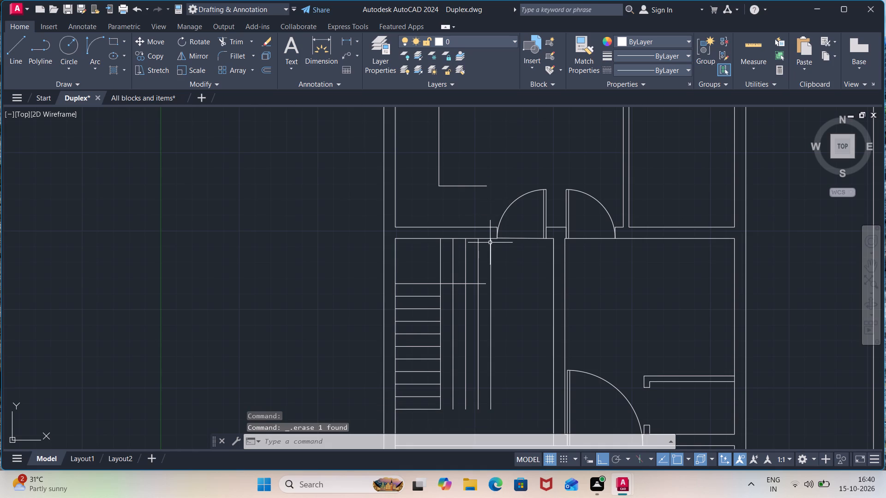
# Stretch the top end of the rightmost 10" offset line up to the level of the stepped outline's horizontal line.
pyautogui.click(491, 244)
pyautogui.click(491, 237)
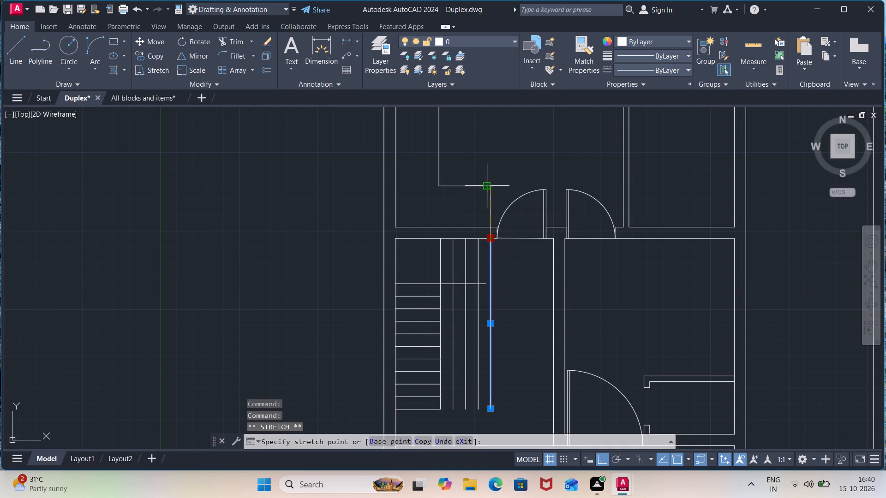
pyautogui.click(492, 184)
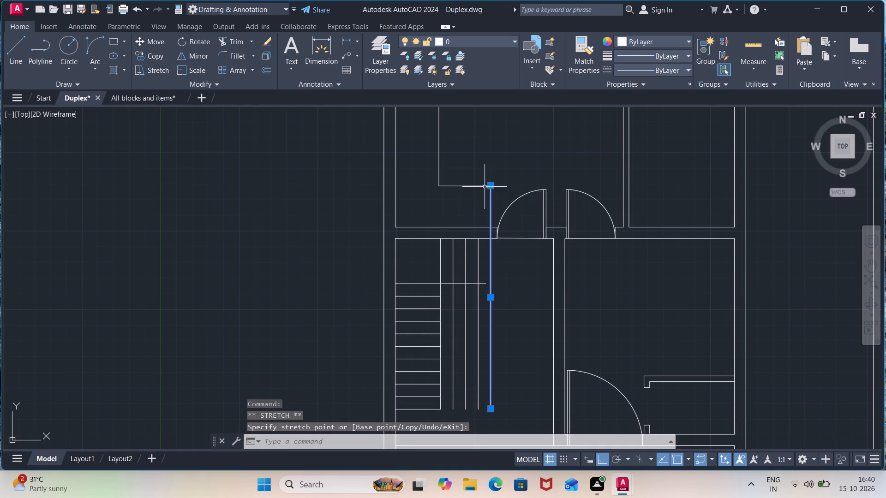
pyautogui.scroll(2, 481, 190)
pyautogui.press('Escape')
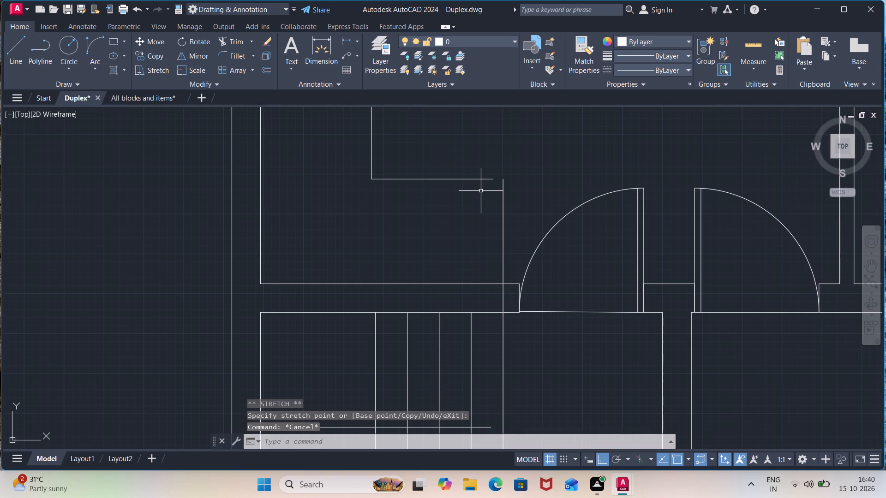
# Stretch the right end of the stepped outline's horizontal line above the stair to meet the extended vertical line.
pyautogui.click(481, 177)
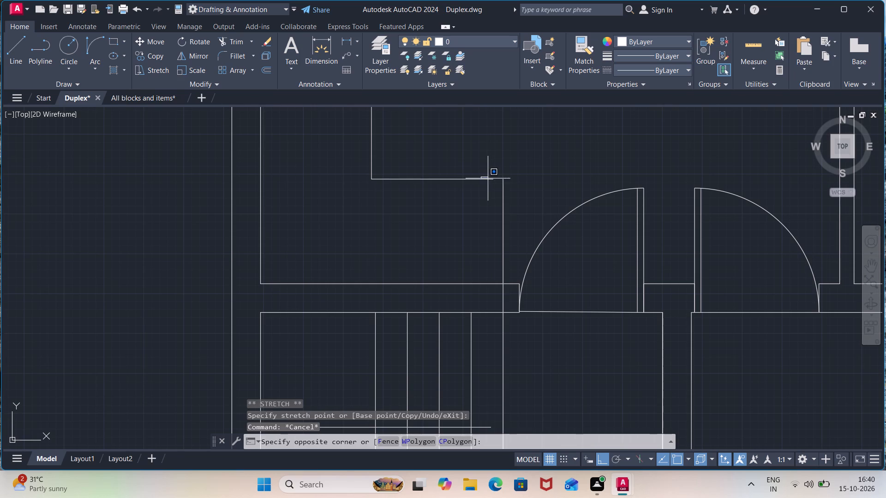
pyautogui.click(491, 186)
pyautogui.click(491, 179)
pyautogui.click(492, 179)
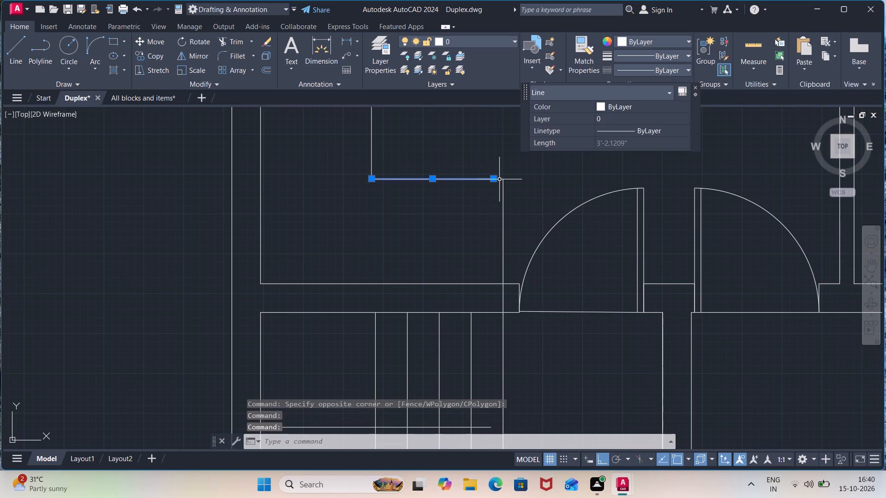
pyautogui.click(496, 181)
pyautogui.click(506, 180)
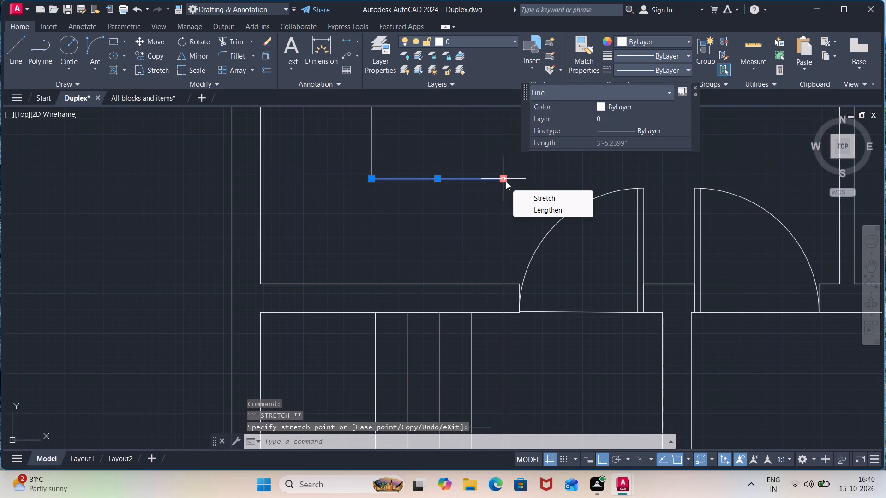
pyautogui.press('Escape')
pyautogui.press('Escape')
pyautogui.press('Escape')
pyautogui.press('Escape')
pyautogui.press('Escape')
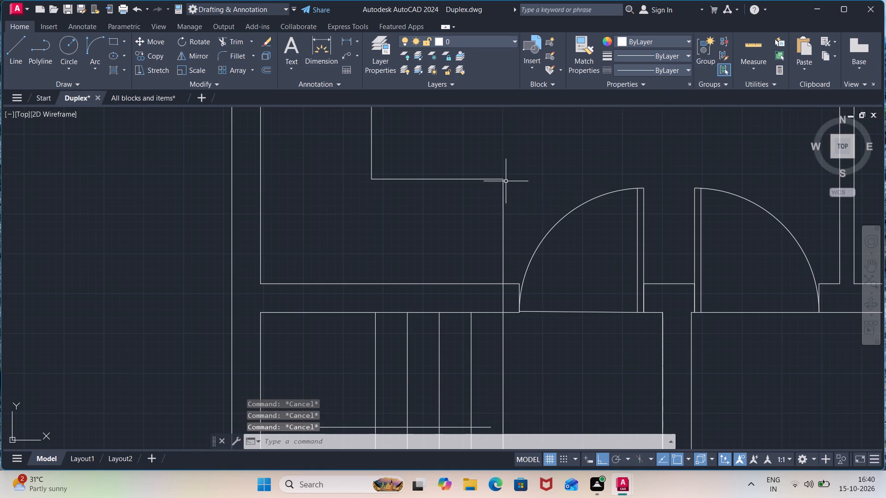
# Trim the extended vertical line between the two wall faces, and trim the three inner vertical riser lines below the landing's lower line.
pyautogui.write('tr')
pyautogui.press('Return')
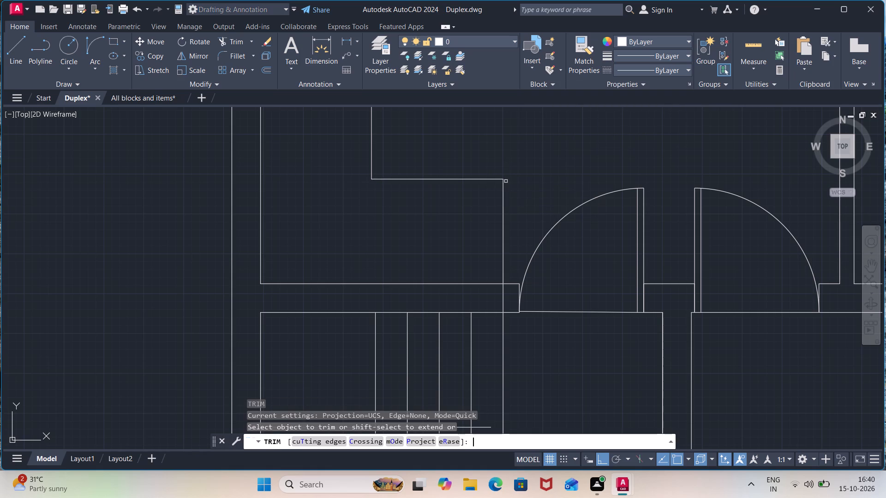
pyautogui.click(504, 299)
pyautogui.scroll(-2, 525, 370)
pyautogui.moveTo(525, 370); pyautogui.dragTo(521, 308, button='middle')
pyautogui.click(502, 363)
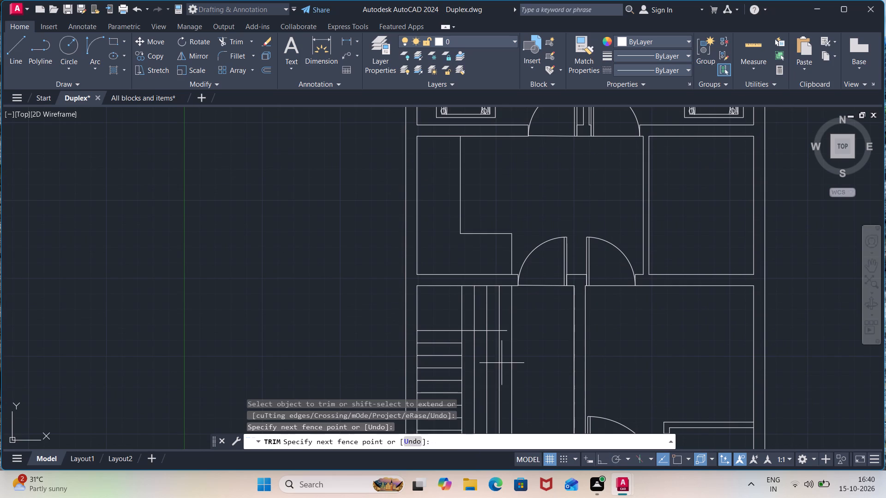
pyautogui.click(471, 373)
pyautogui.scroll(-1, 469, 373)
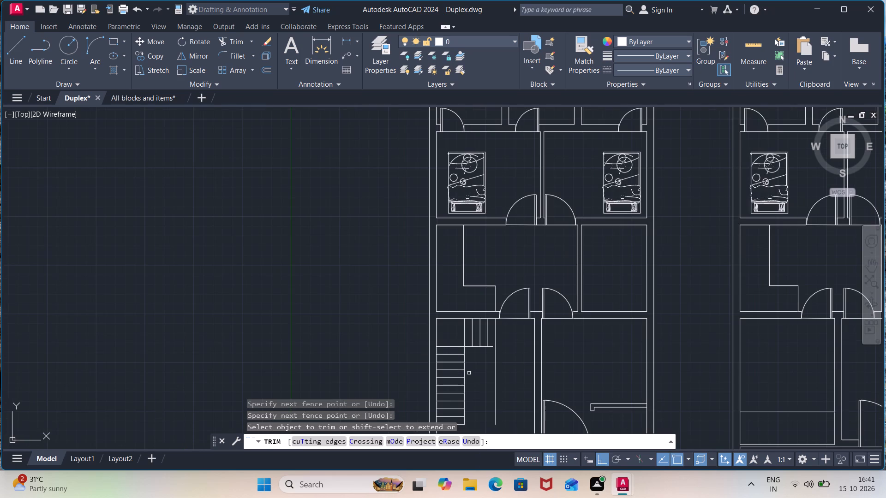
pyautogui.press('Escape')
# Stretch the right end of the landing's lower horizontal line to meet the rightmost riser line.
pyautogui.scroll(2, 468, 372)
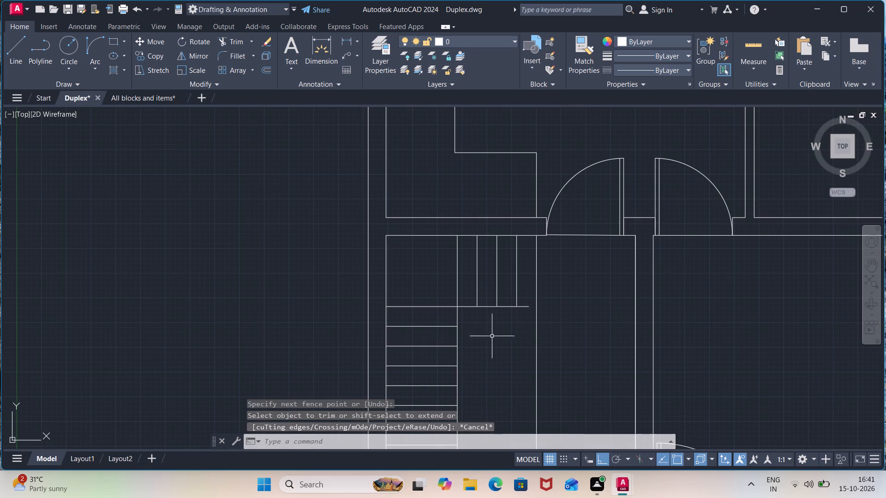
pyautogui.click(524, 305)
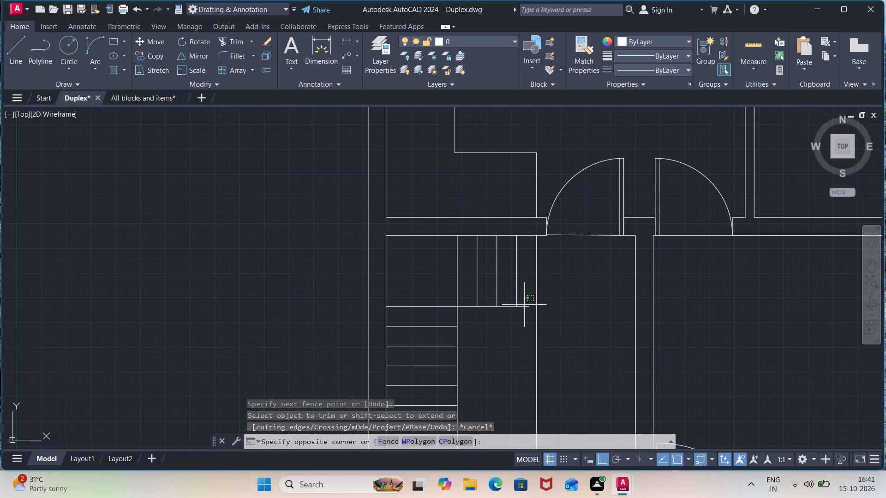
pyautogui.click(519, 319)
pyautogui.click(532, 309)
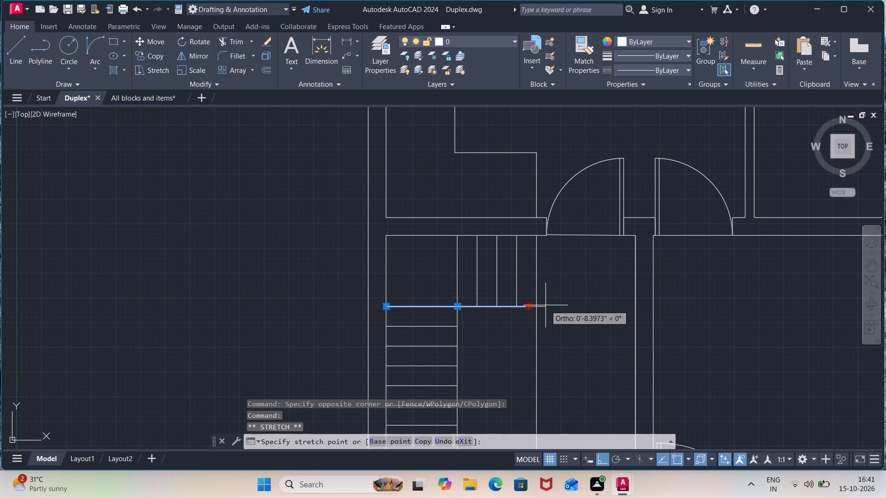
pyautogui.click(536, 308)
pyautogui.press('Escape')
pyautogui.press('Escape')
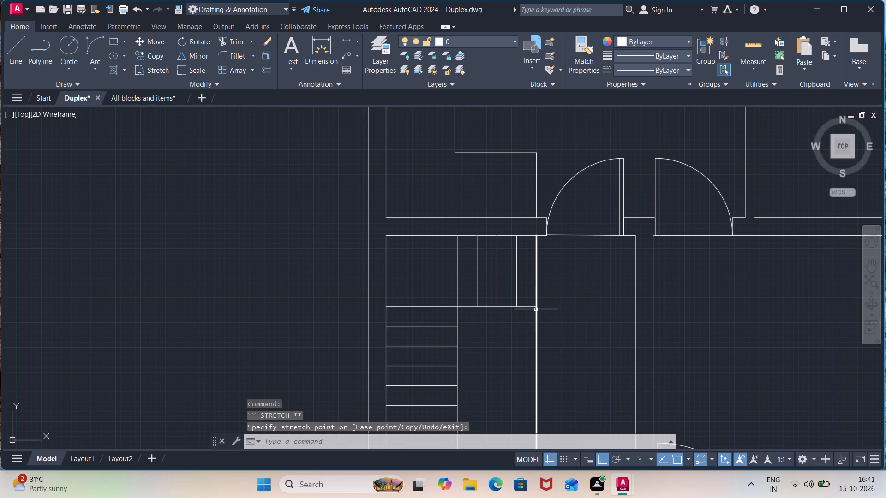
# Trim away the part of the rightmost riser line that hangs below the upper flight.
pyautogui.scroll(-1, 536, 316)
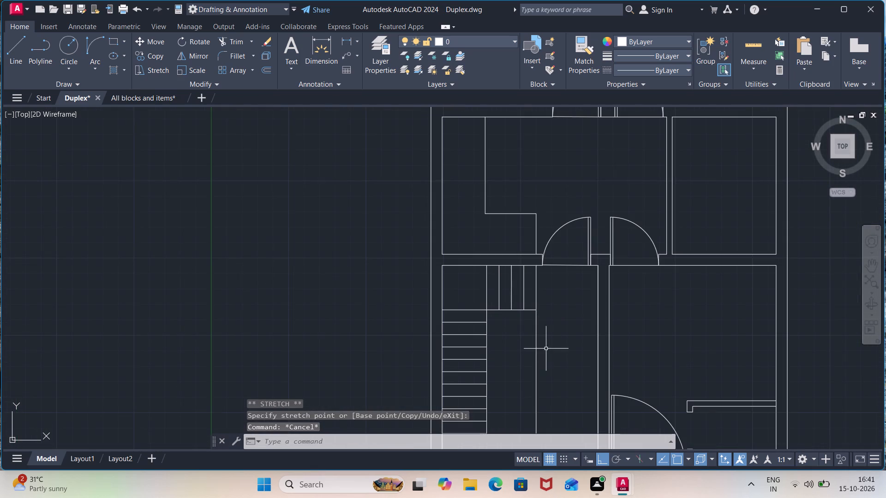
pyautogui.moveTo(547, 350); pyautogui.dragTo(538, 283, button='middle')
pyautogui.write('tr')
pyautogui.press('Return')
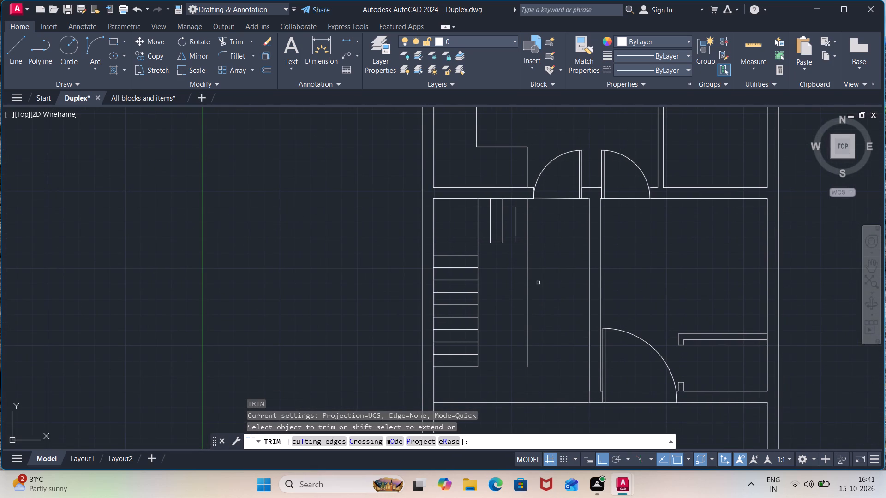
pyautogui.click(538, 283)
pyautogui.click(529, 287)
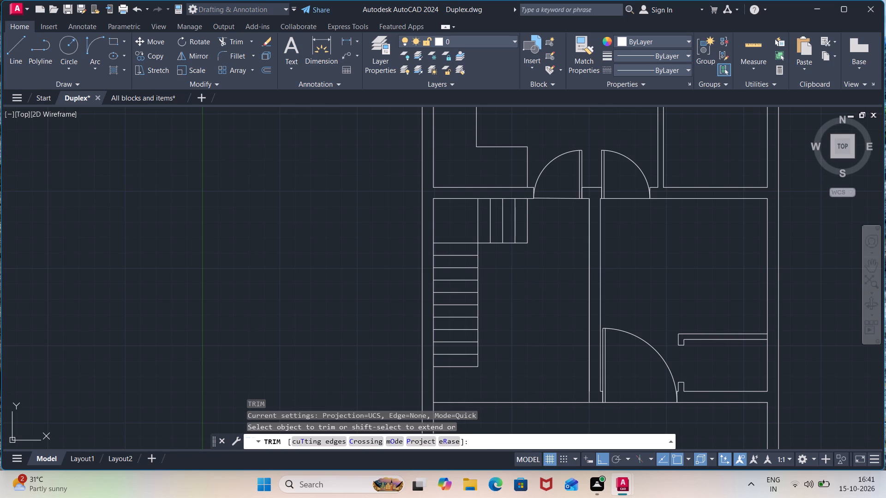
pyautogui.scroll(-1, 528, 287)
pyautogui.scroll(3, 528, 287)
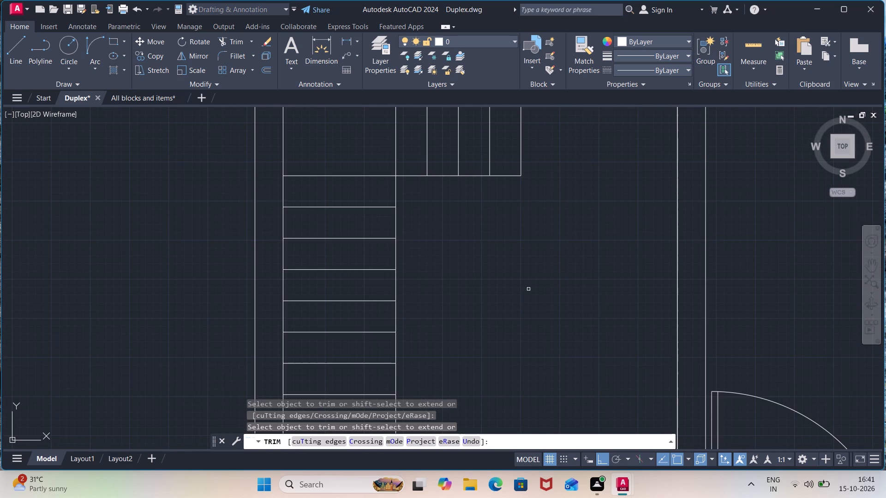
pyautogui.press('Escape')
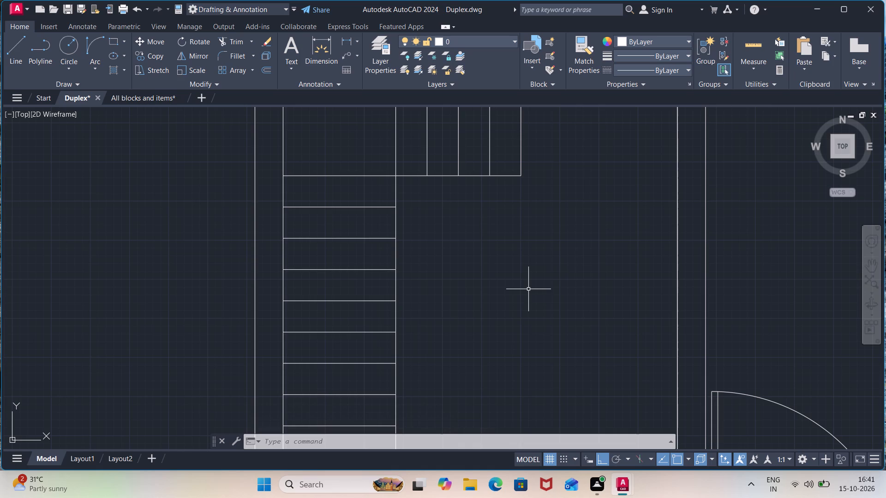
# Draw an L-shaped line from the upper flight's right-end midpoint along its centre, turning on the landing and down to the lower flight's last riser.
pyautogui.press('l')
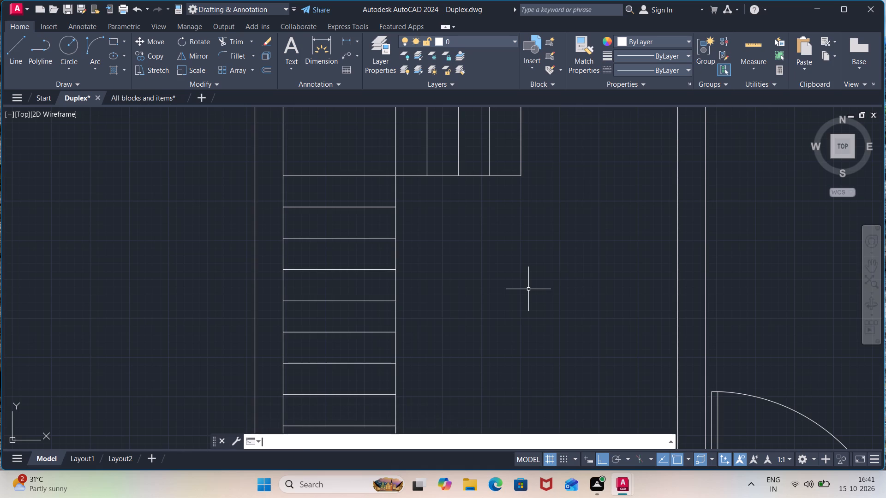
pyautogui.press('Return')
pyautogui.scroll(-1, 528, 289)
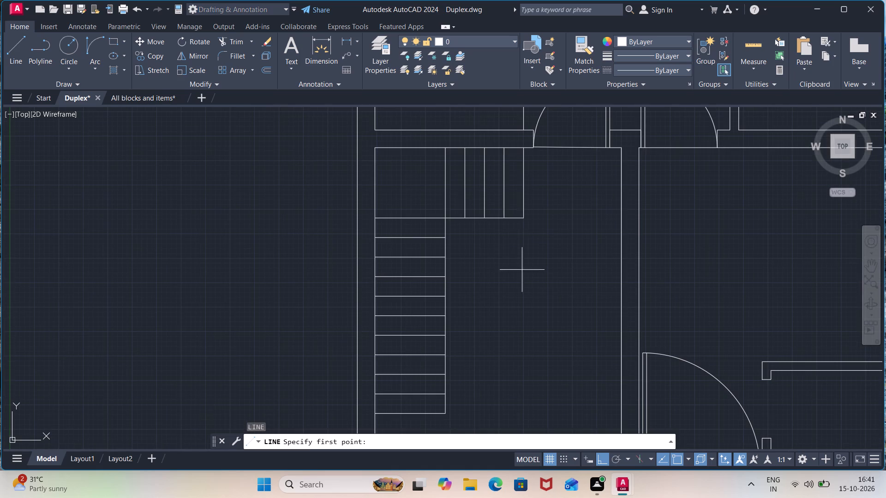
pyautogui.click(523, 181)
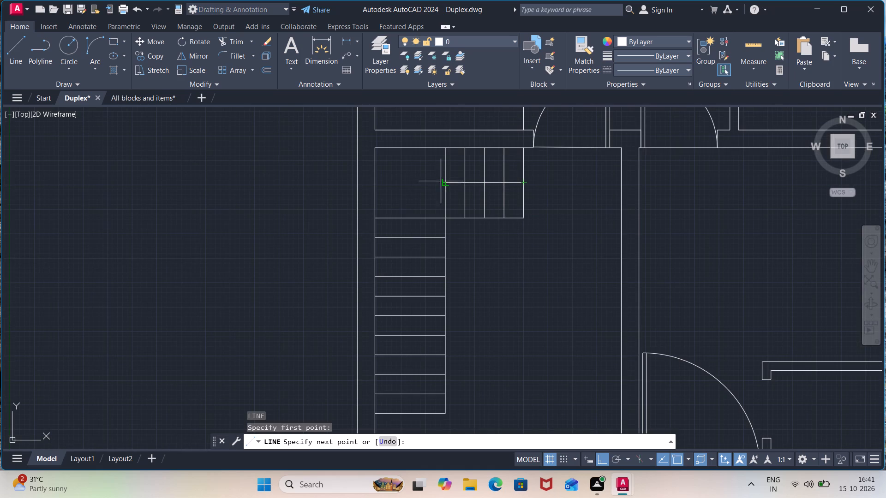
pyautogui.click(409, 181)
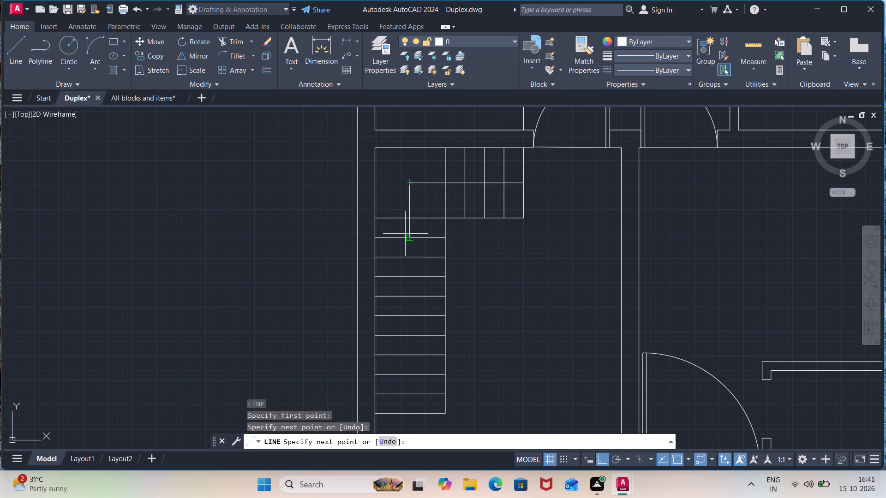
pyautogui.click(410, 411)
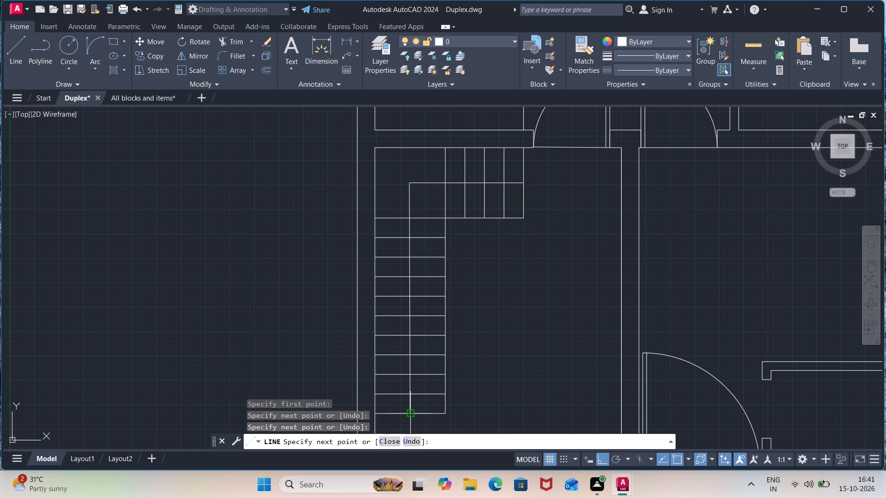
pyautogui.moveTo(410, 412); pyautogui.dragTo(416, 308, button='middle')
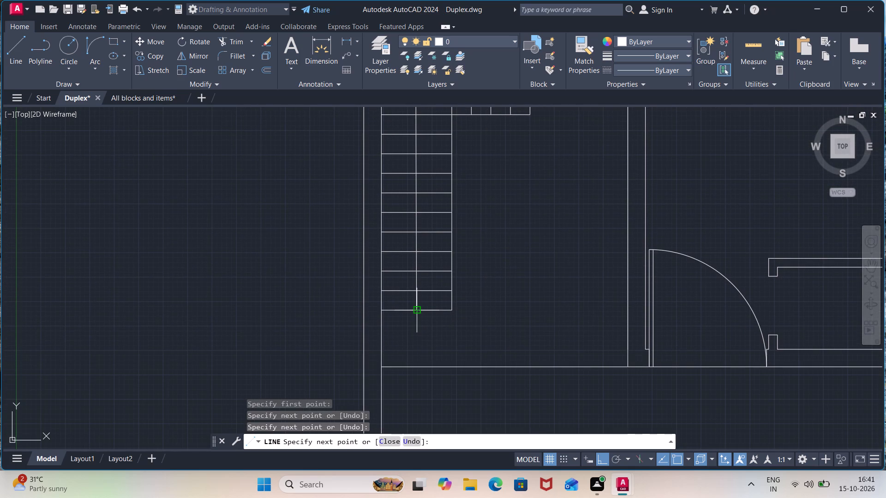
pyautogui.press('Escape')
# Draw a 10' vertical line upward from the stair room's bottom wall line, starting just below the lower flight.
pyautogui.press('l')
pyautogui.press('Return')
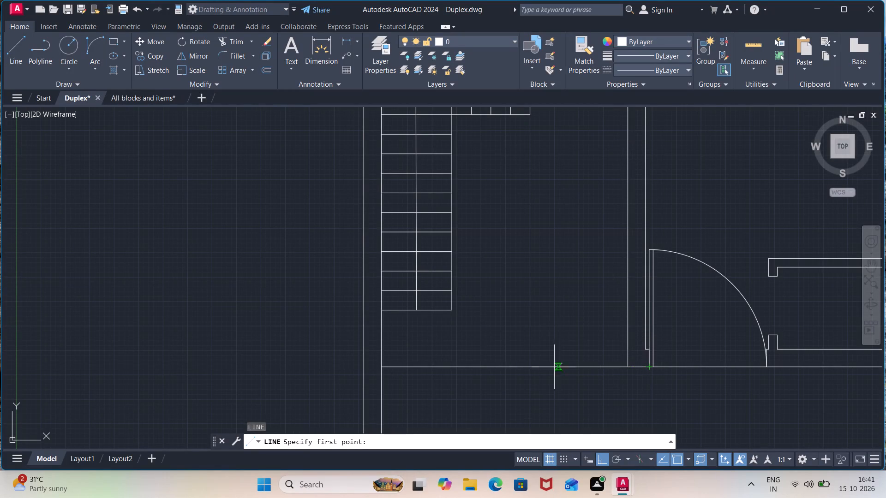
pyautogui.click(404, 366)
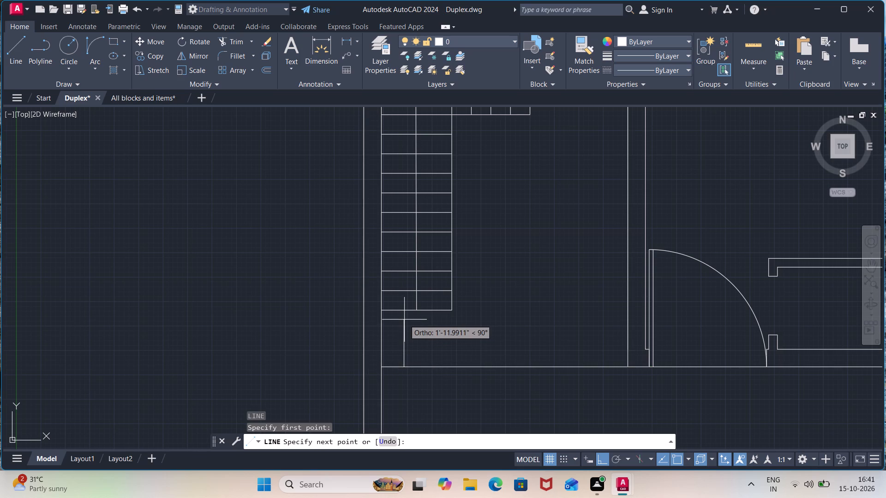
pyautogui.write("10'")
pyautogui.press('Return')
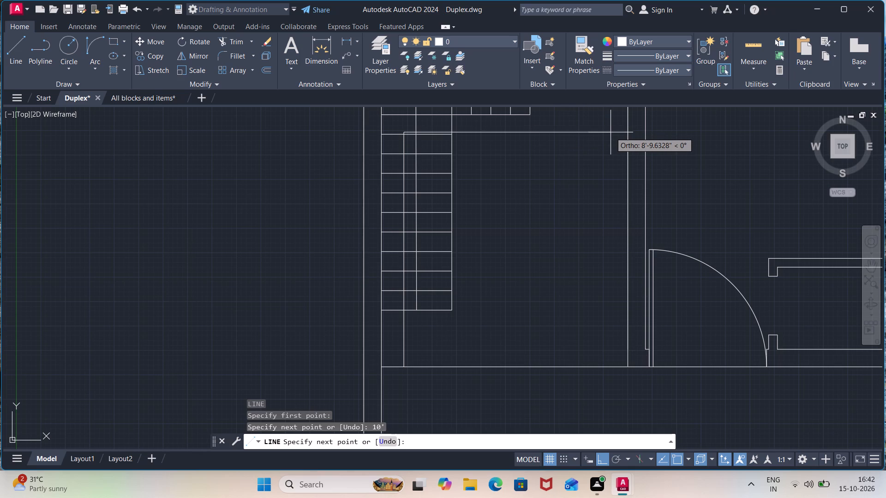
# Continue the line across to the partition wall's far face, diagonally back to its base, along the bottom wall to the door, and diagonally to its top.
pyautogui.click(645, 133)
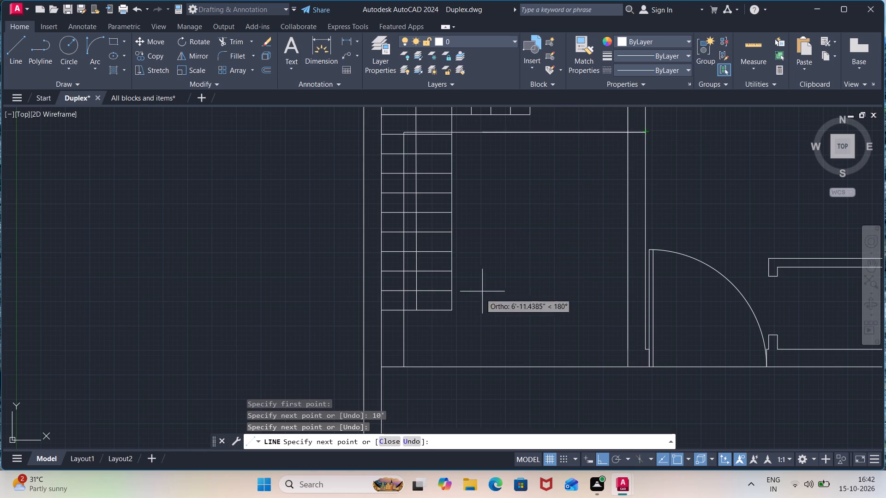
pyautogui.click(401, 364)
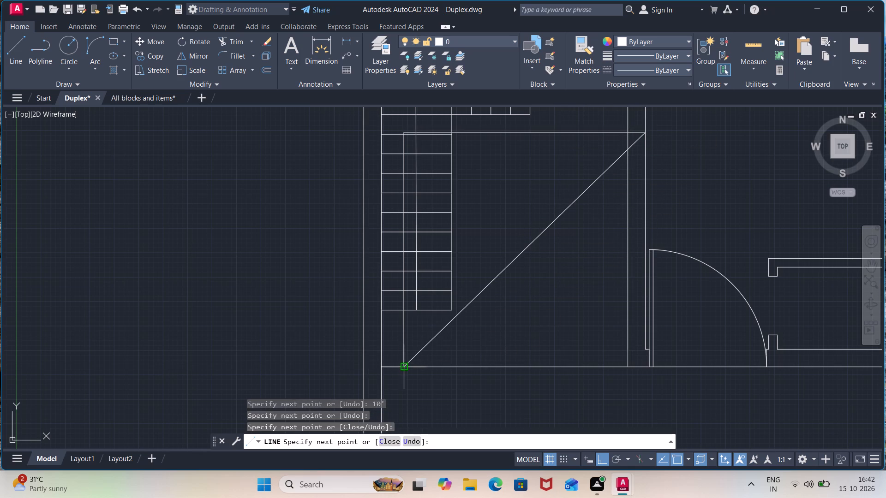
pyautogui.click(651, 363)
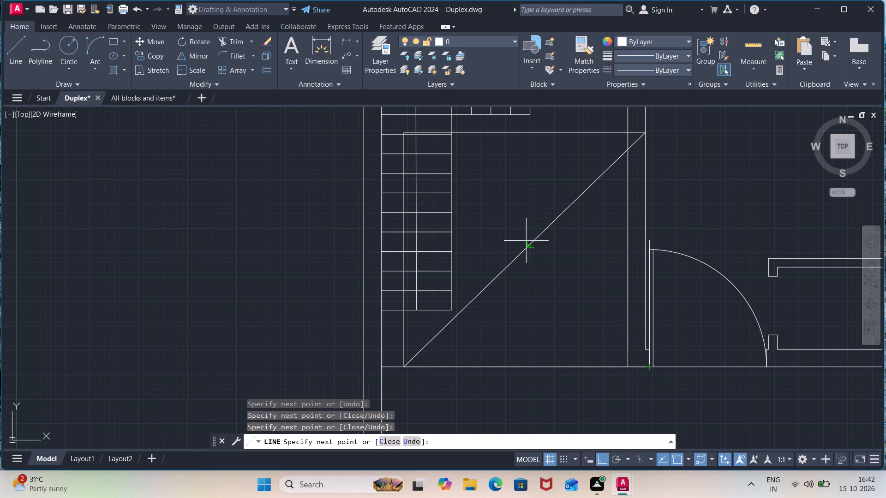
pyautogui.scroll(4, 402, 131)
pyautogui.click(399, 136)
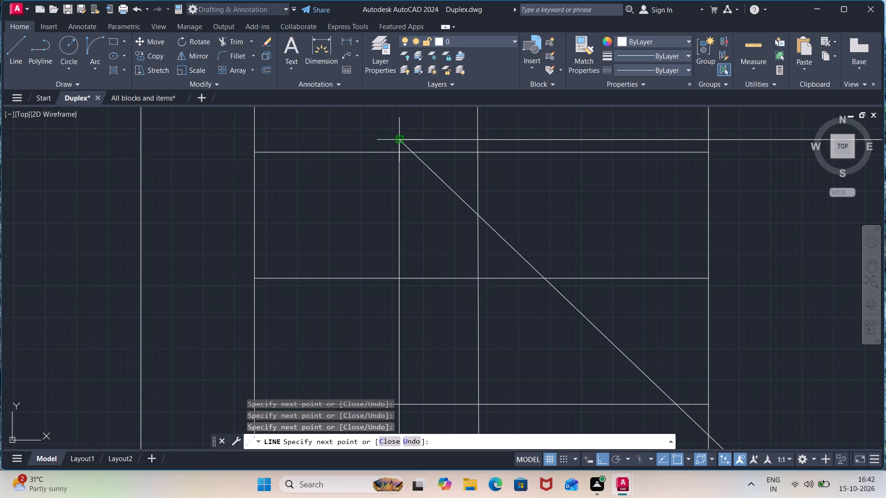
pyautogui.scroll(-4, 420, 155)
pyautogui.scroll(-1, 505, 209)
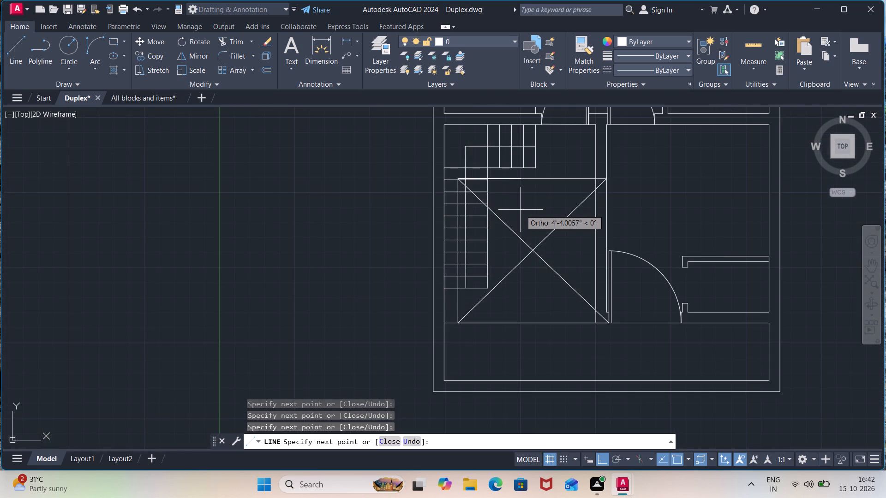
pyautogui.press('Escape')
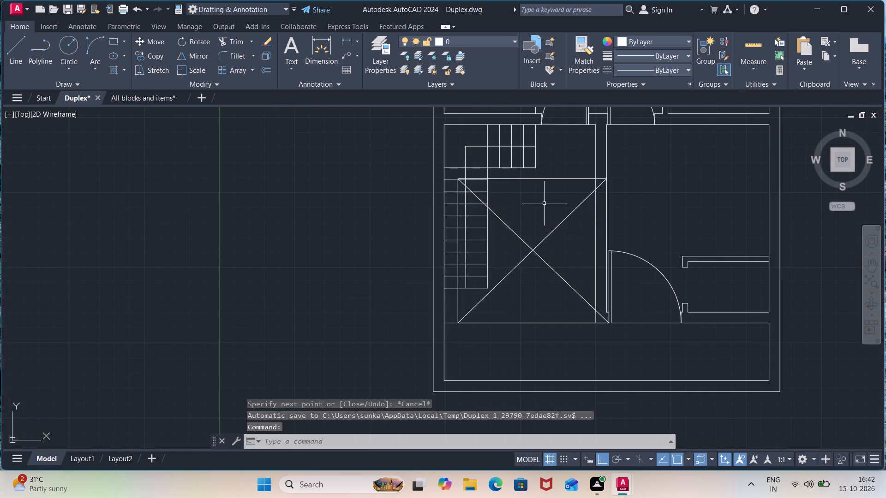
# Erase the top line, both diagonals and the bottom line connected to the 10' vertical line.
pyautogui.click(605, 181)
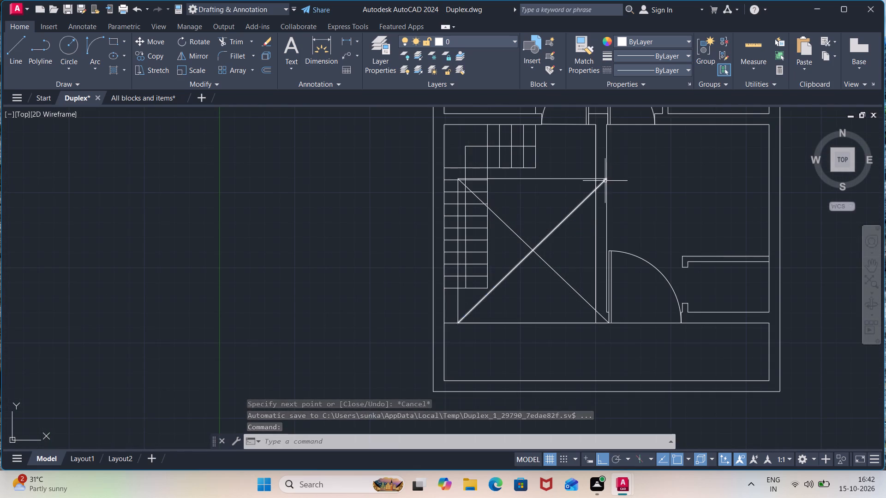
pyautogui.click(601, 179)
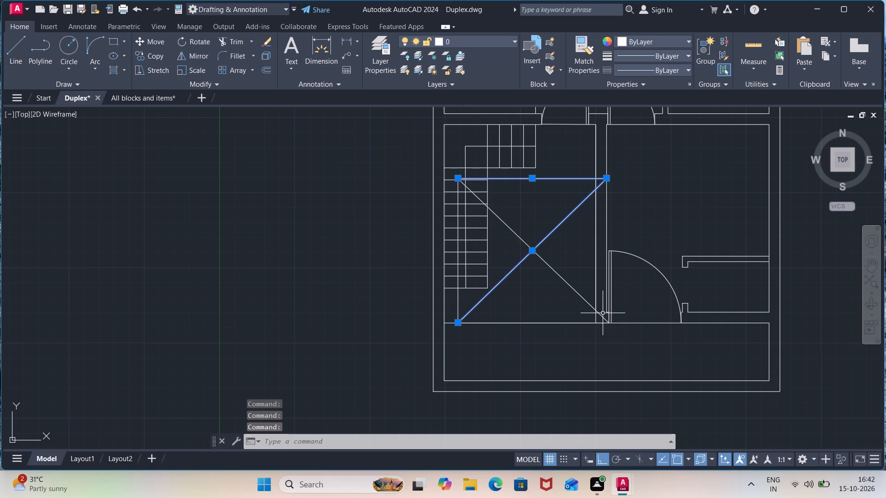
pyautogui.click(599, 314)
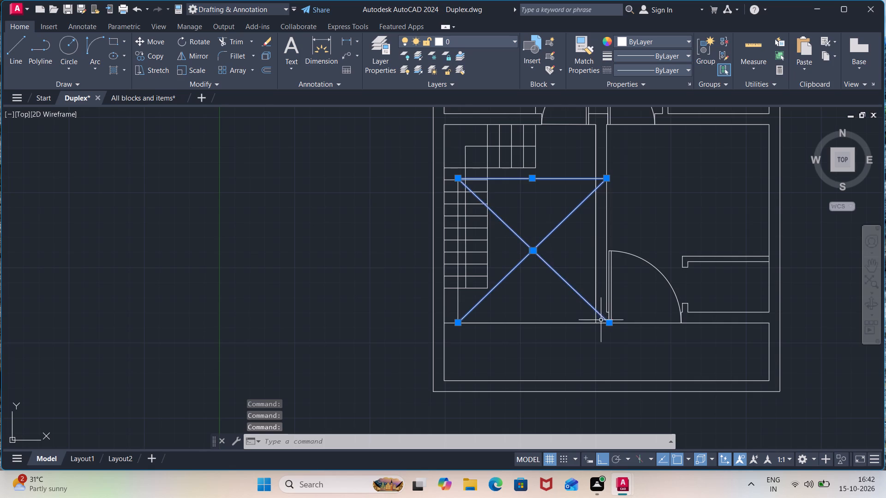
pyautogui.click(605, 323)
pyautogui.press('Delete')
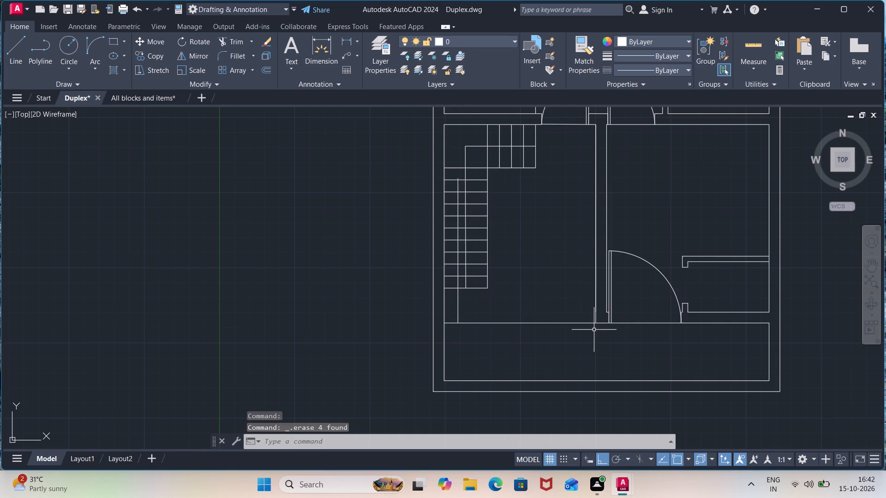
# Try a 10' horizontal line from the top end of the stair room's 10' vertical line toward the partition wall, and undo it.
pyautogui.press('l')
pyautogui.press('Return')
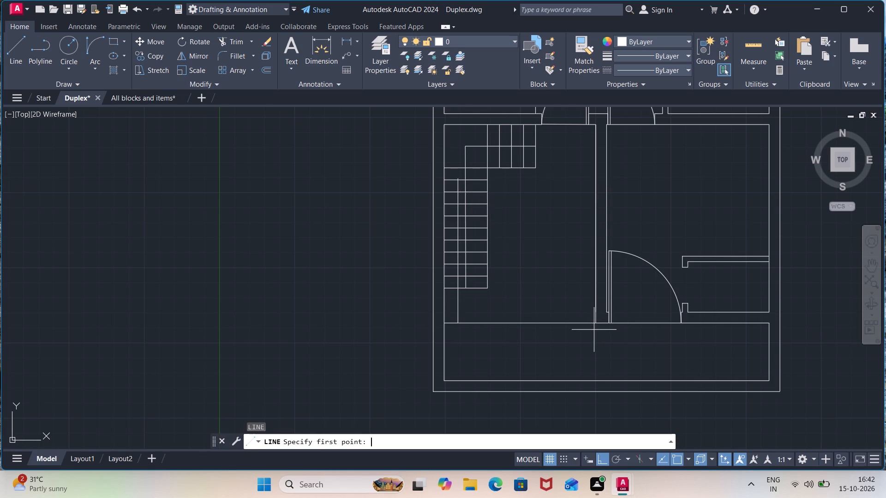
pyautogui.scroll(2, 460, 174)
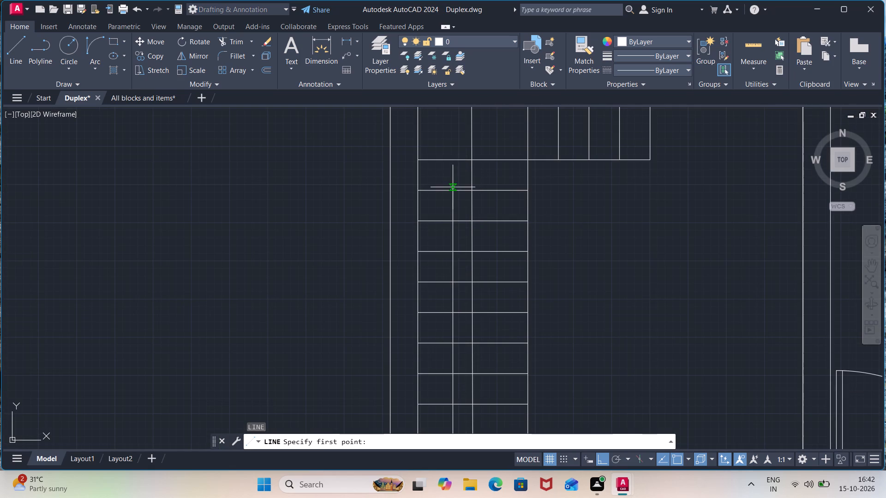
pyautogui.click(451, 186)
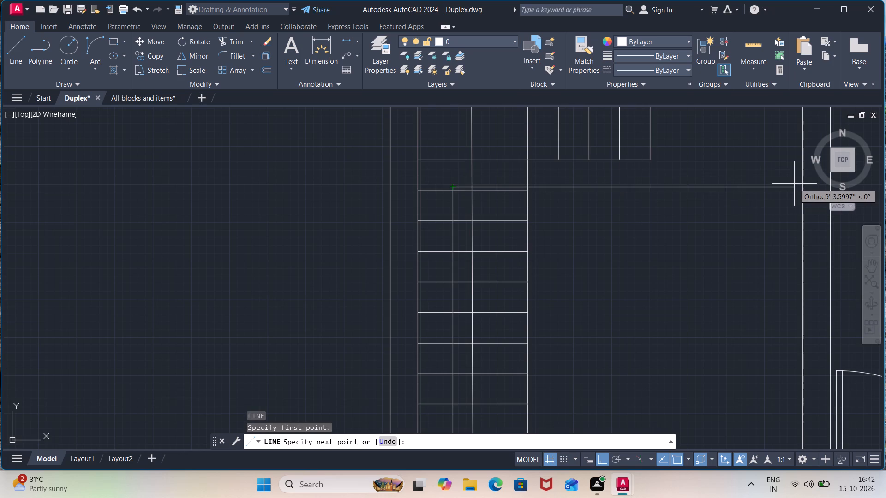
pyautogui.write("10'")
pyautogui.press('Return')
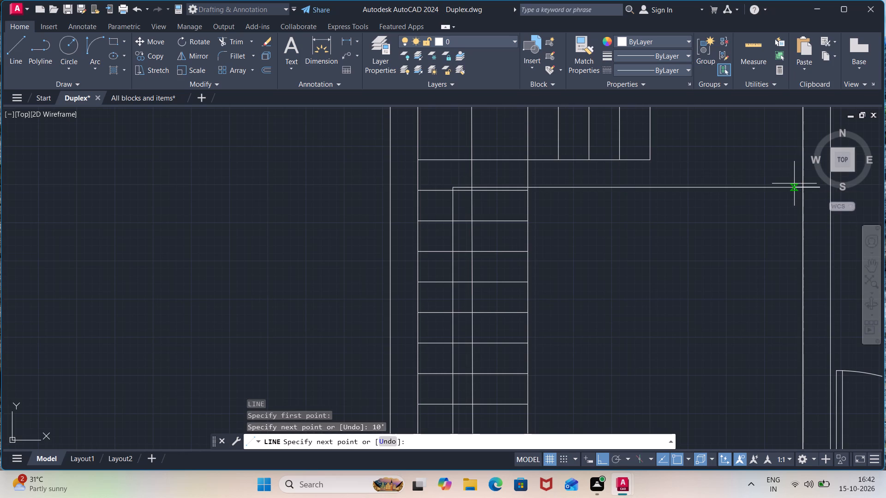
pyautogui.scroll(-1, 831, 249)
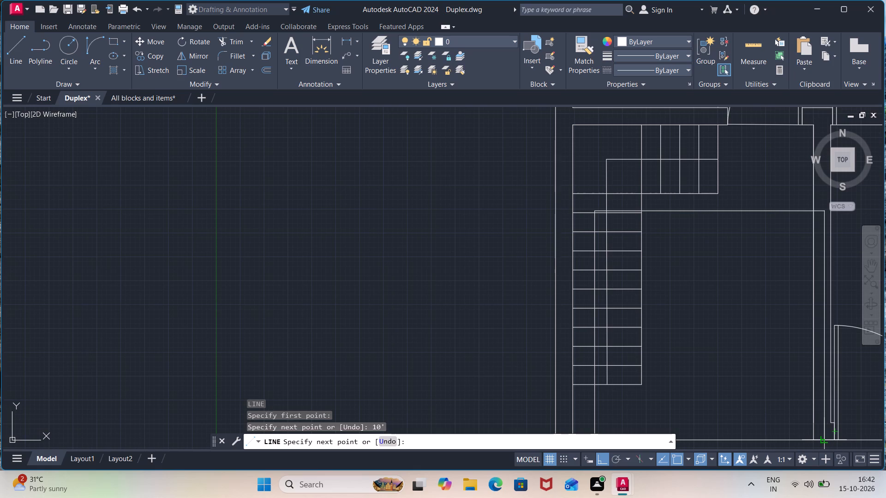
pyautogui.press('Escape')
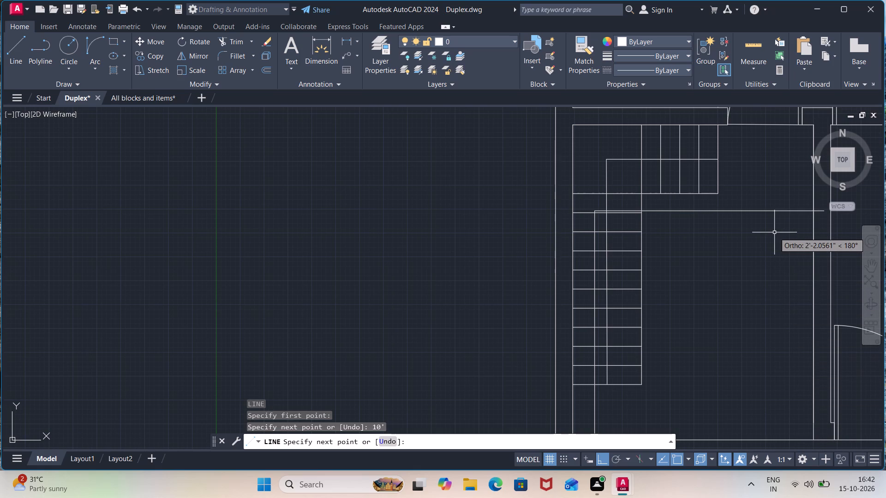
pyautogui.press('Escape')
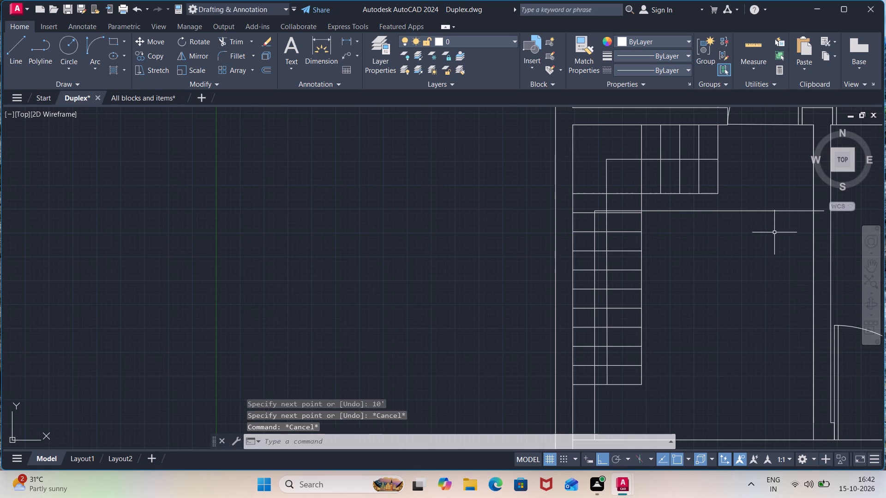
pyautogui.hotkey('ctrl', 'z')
# Draw a line from the 10' vertical's top to the partition's near face, diagonally to its base, along the bottom wall, and diagonally back.
pyautogui.press('l')
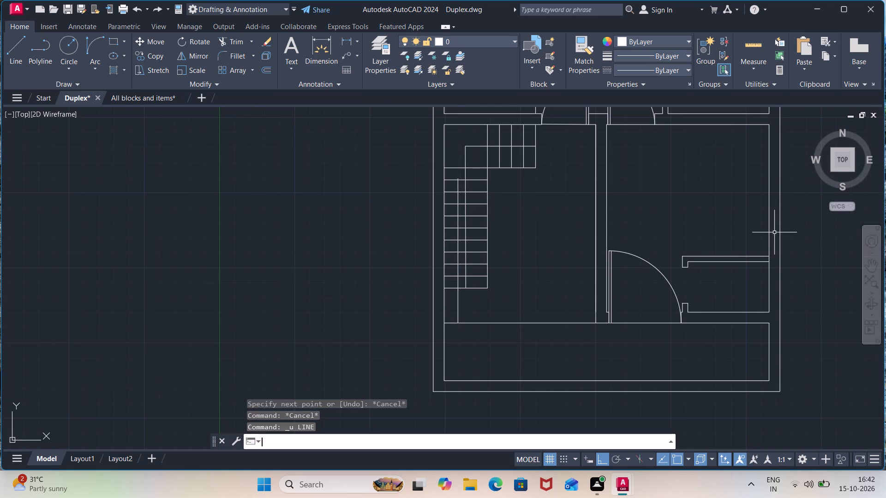
pyautogui.press('Return')
pyautogui.scroll(2, 456, 174)
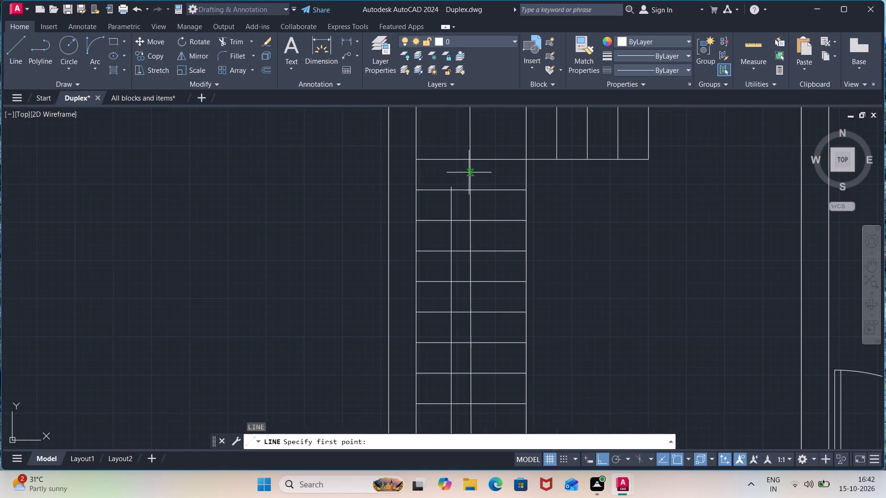
pyautogui.click(453, 186)
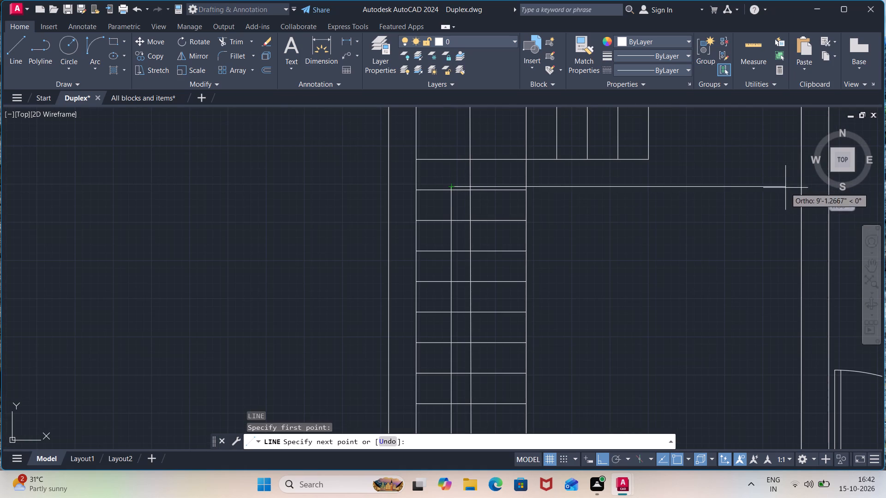
pyautogui.click(803, 188)
pyautogui.scroll(-2, 804, 260)
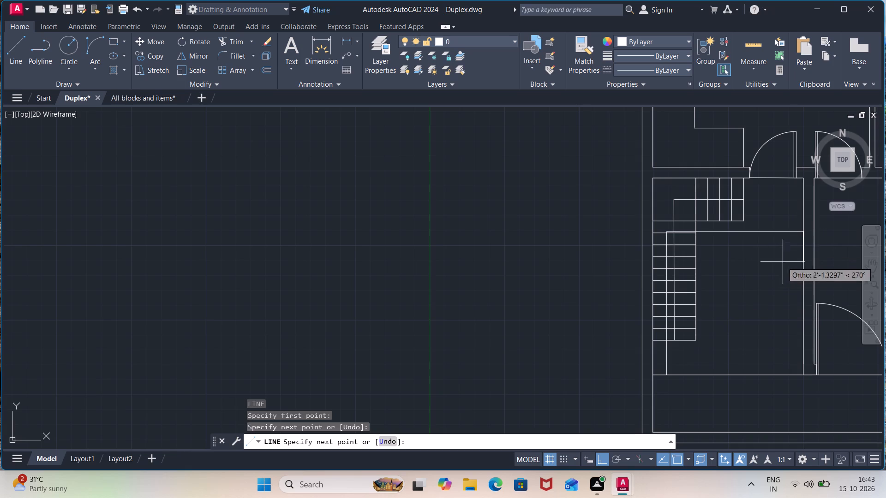
pyautogui.click(668, 373)
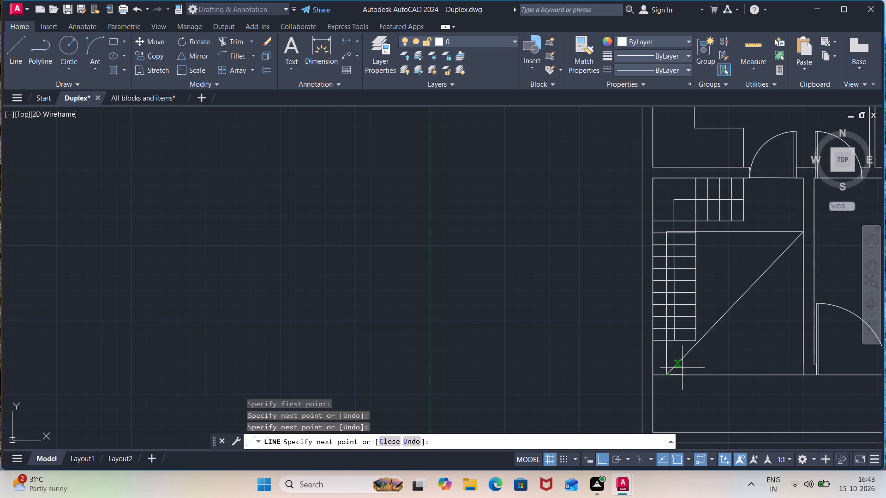
pyautogui.click(802, 375)
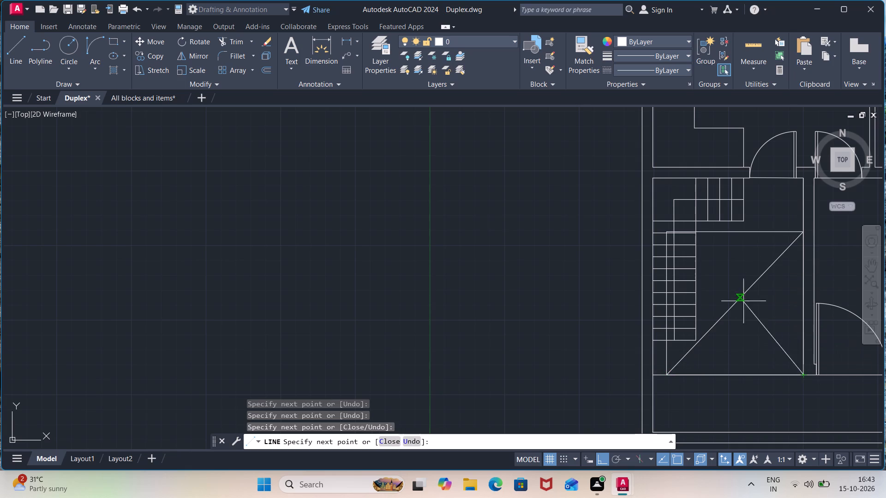
pyautogui.scroll(4, 666, 236)
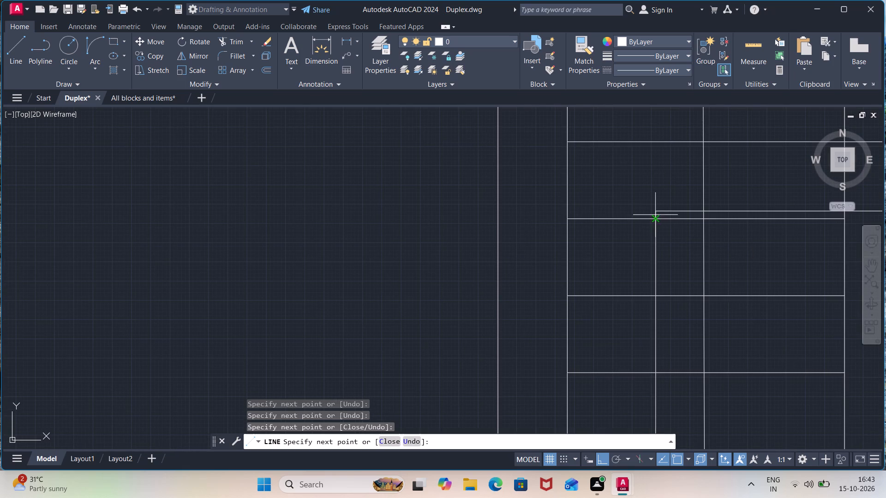
pyautogui.click(655, 214)
pyautogui.scroll(-2, 661, 235)
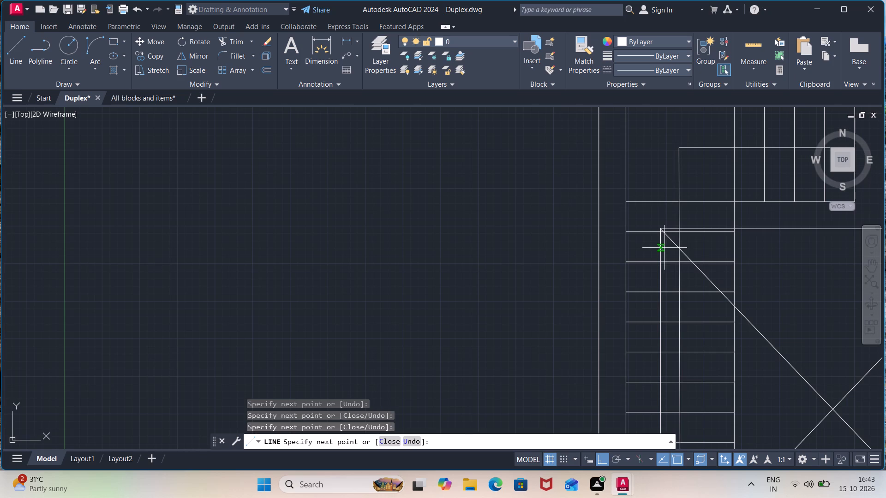
pyautogui.press('Escape')
# Erase the crossed rectangle's bottom line that overlaps the stair room's bottom wall.
pyautogui.scroll(-1, 730, 336)
pyautogui.moveTo(759, 371); pyautogui.dragTo(722, 336, button='middle')
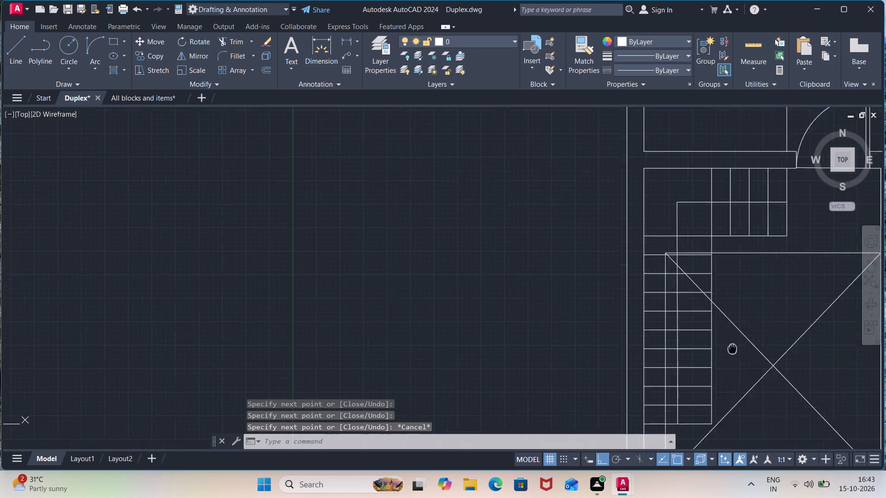
pyautogui.moveTo(722, 336); pyautogui.dragTo(643, 215, button='middle')
pyautogui.click(684, 339)
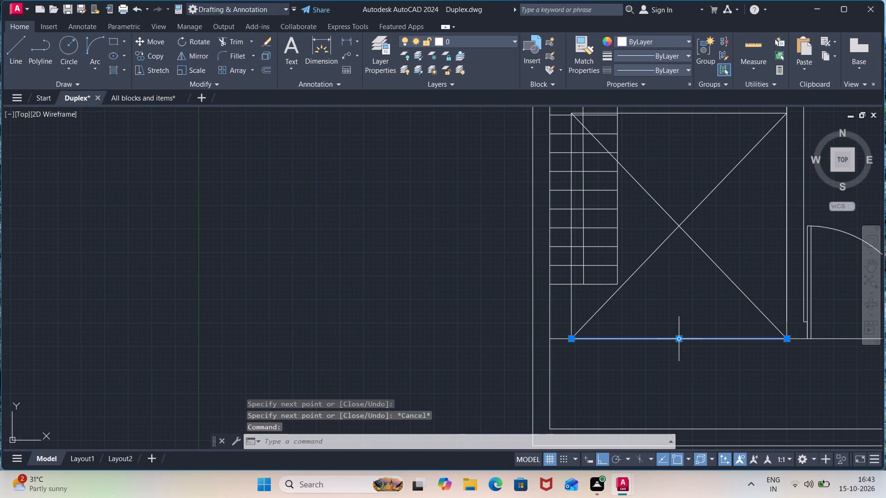
pyautogui.press('Delete')
# Draw a stepped line above the entrance door in the adjoining room: 2'6" leftward, 2' downward, and 2'6" leftward.
pyautogui.scroll(-2, 673, 328)
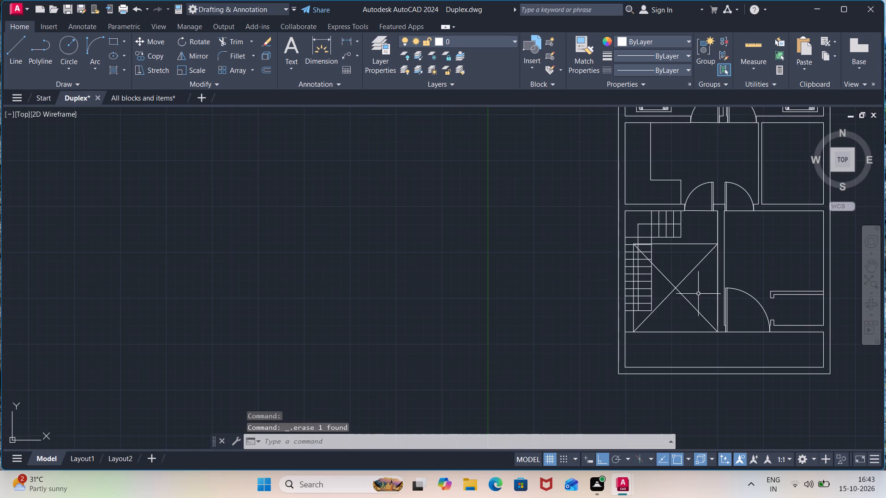
pyautogui.moveTo(681, 257); pyautogui.dragTo(497, 285, button='middle')
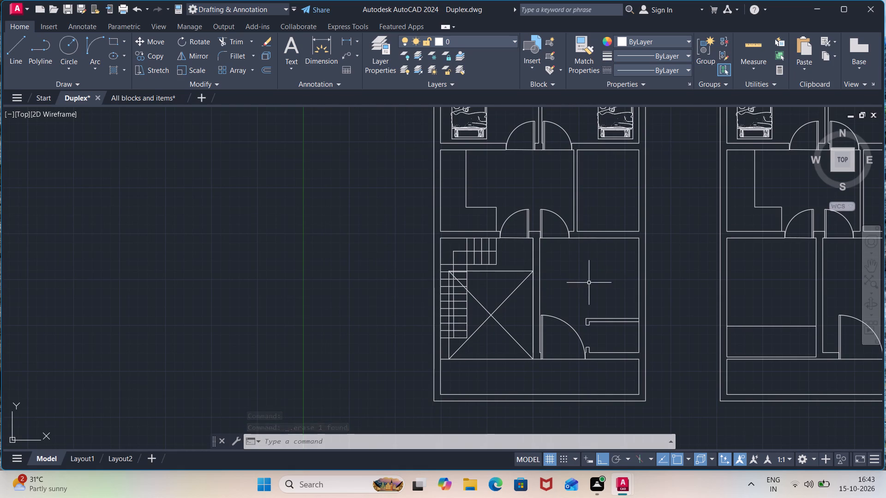
pyautogui.moveTo(588, 284); pyautogui.dragTo(564, 177, button='middle')
pyautogui.scroll(1, 573, 225)
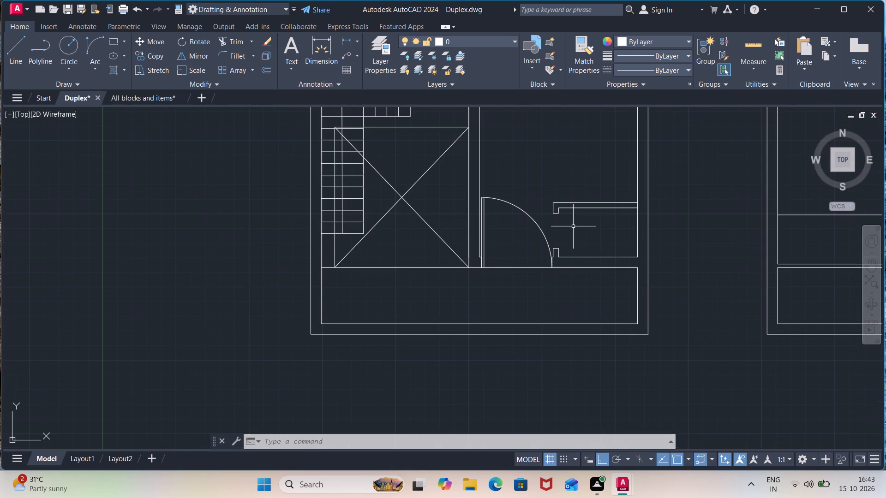
pyautogui.press('l')
pyautogui.press('Return')
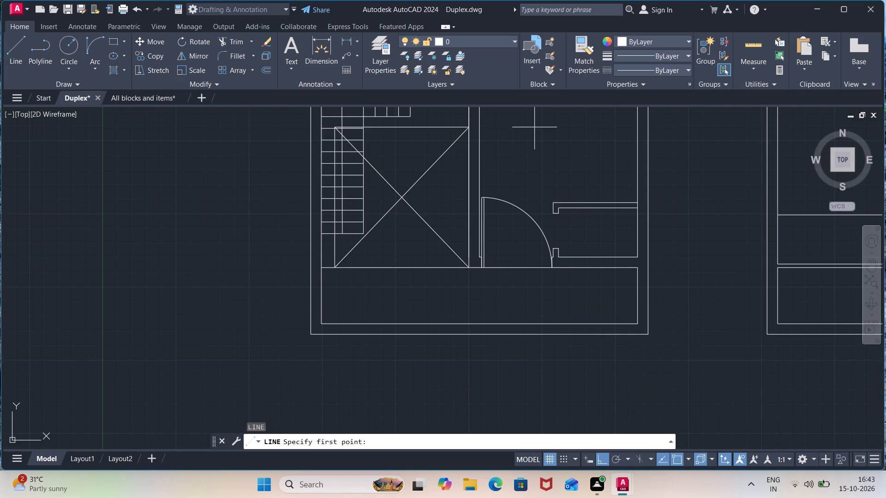
pyautogui.click(569, 136)
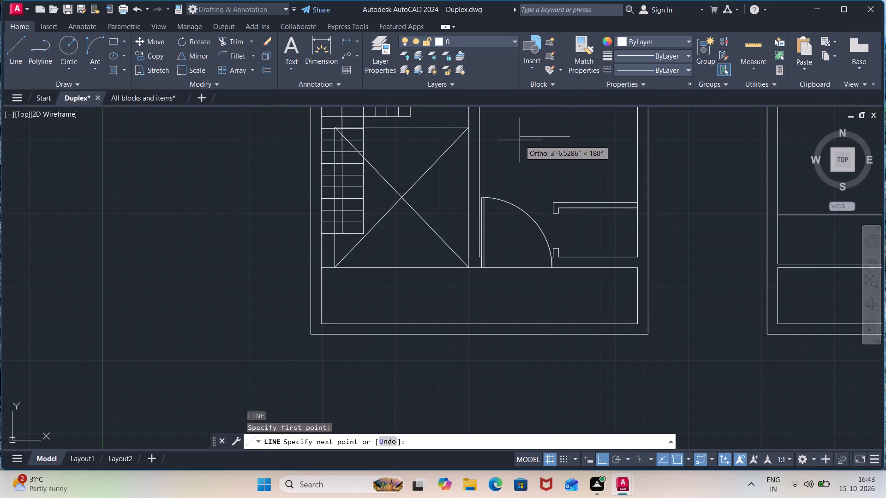
pyautogui.write('2\'6"')
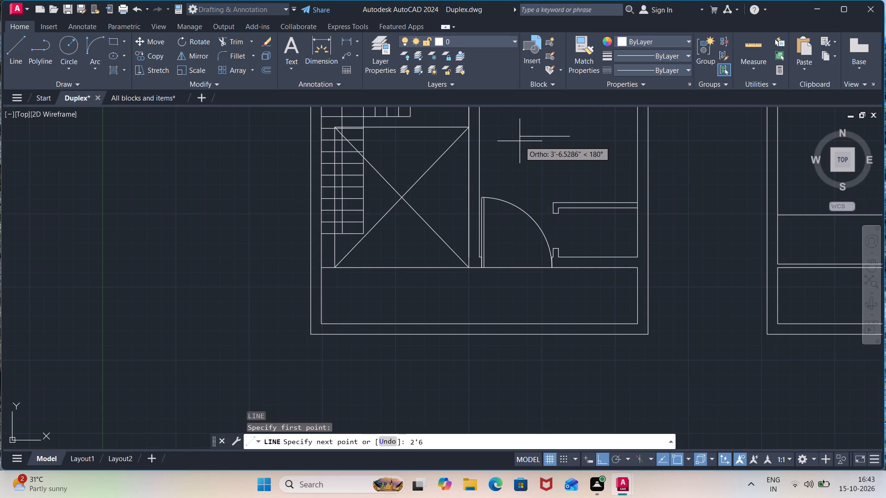
pyautogui.press('Return')
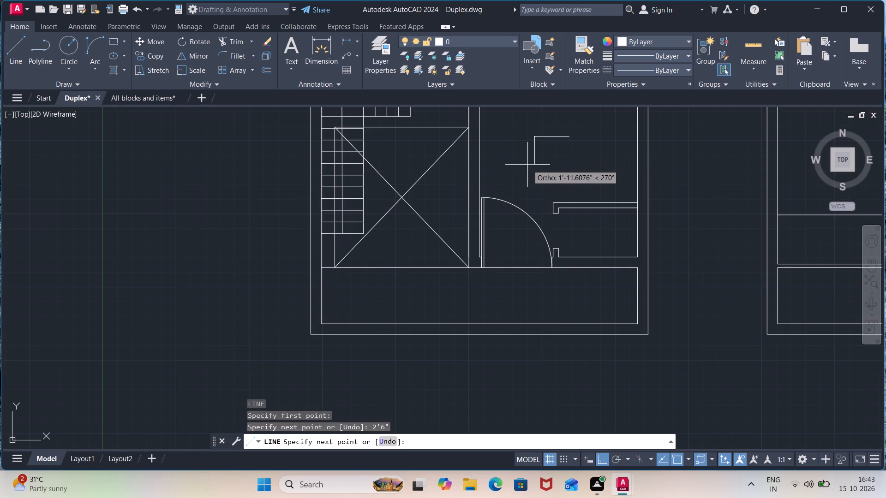
pyautogui.write("2'")
pyautogui.press('Return')
pyautogui.press('6')
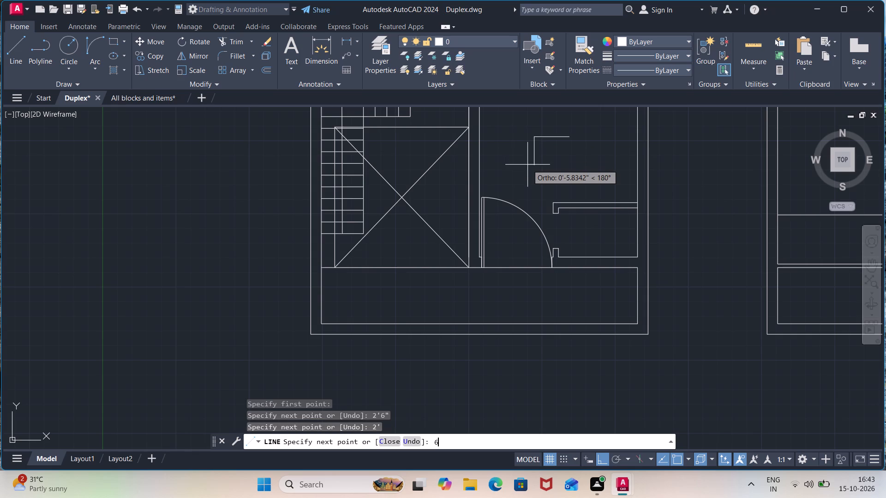
pyautogui.press('BackSpace')
pyautogui.write('2\'6"')
pyautogui.press('Return')
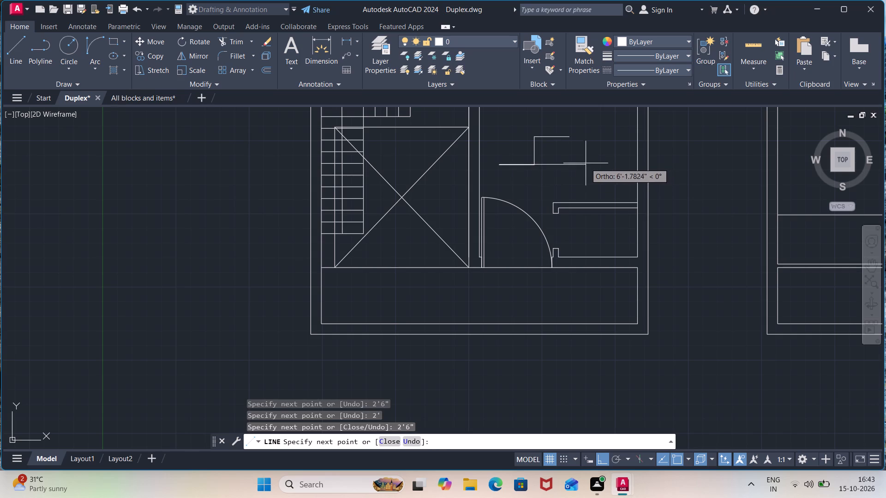
pyautogui.press('Escape')
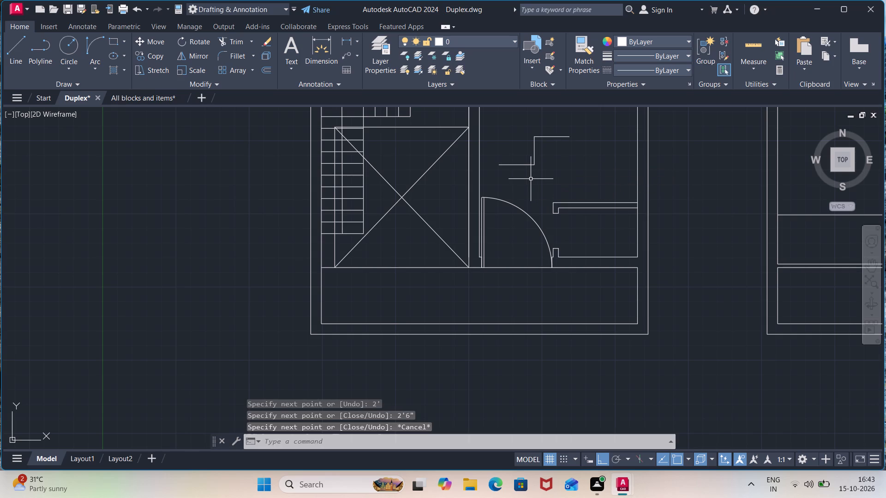
# Erase the stepped line's 2' vertical segment and lower 2'6" horizontal segment.
pyautogui.click(541, 150)
pyautogui.click(509, 166)
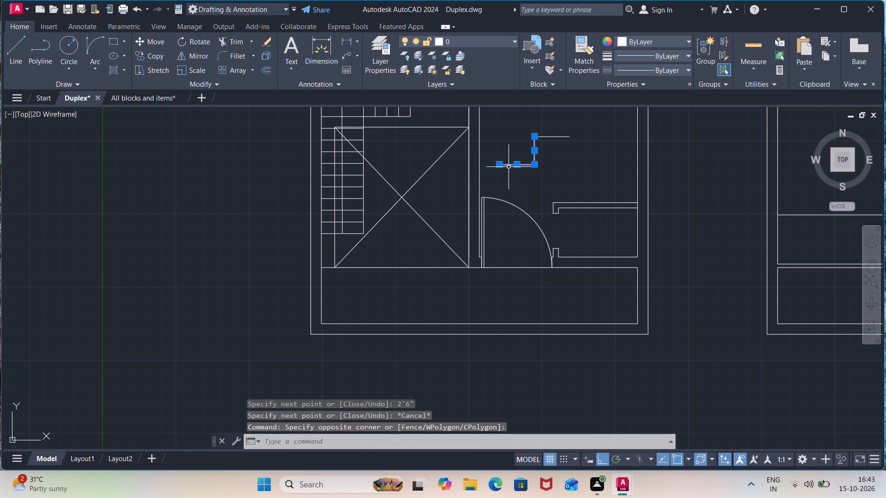
pyautogui.press('Delete')
pyautogui.press('Delete')
# Draw a 2'6" vertical line downward from the remaining horizontal line's left end.
pyautogui.press('l')
pyautogui.press('Return')
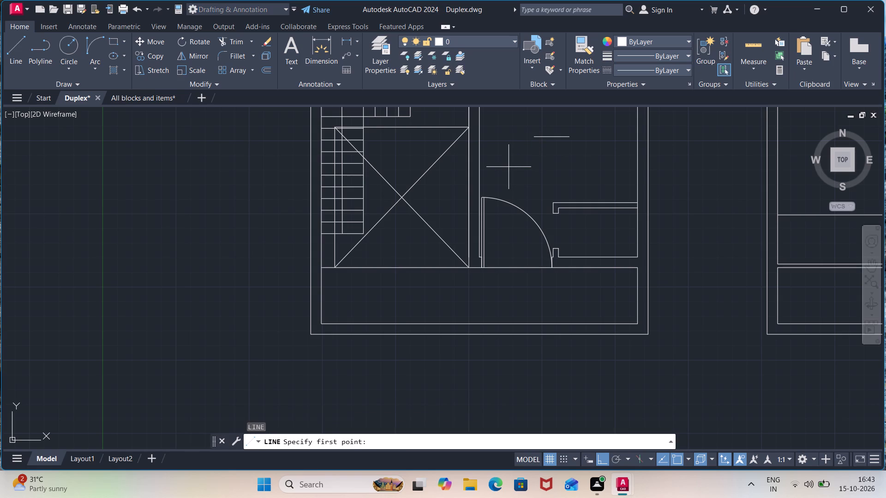
pyautogui.click(533, 137)
pyautogui.write('2\'6"')
pyautogui.press('Return')
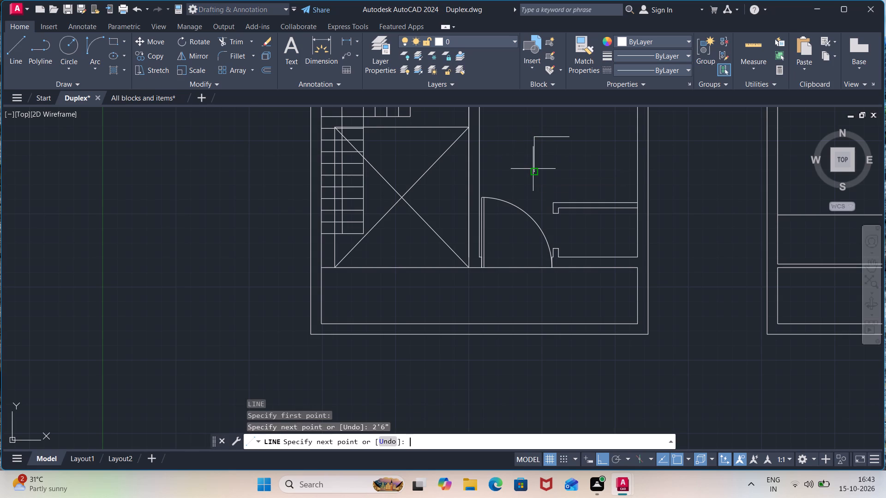
pyautogui.press('Escape')
# Offset the 2'6" horizontal line 2" downward.
pyautogui.press('o')
pyautogui.press('Return')
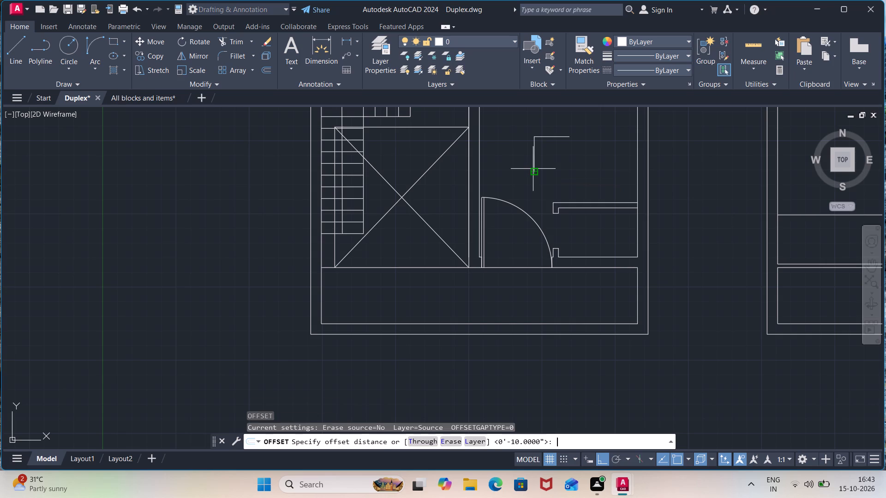
pyautogui.write('2"')
pyautogui.press('Return')
pyautogui.click(549, 137)
pyautogui.click(555, 149)
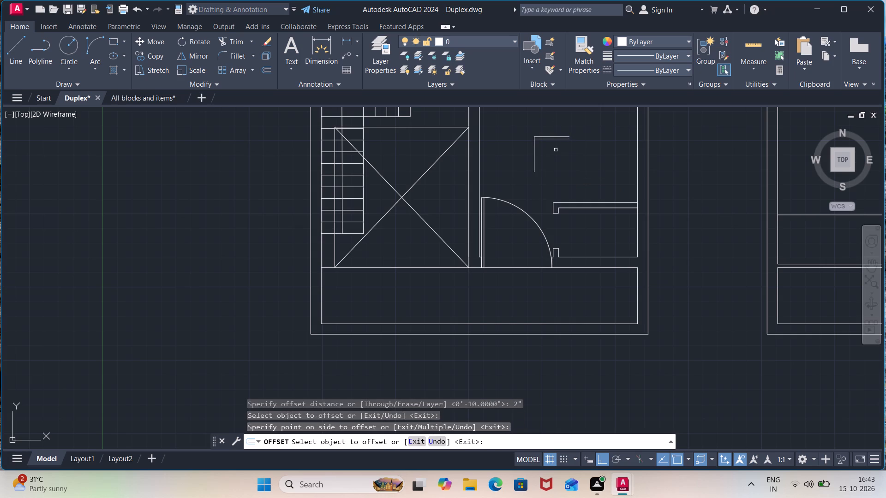
pyautogui.press('Escape')
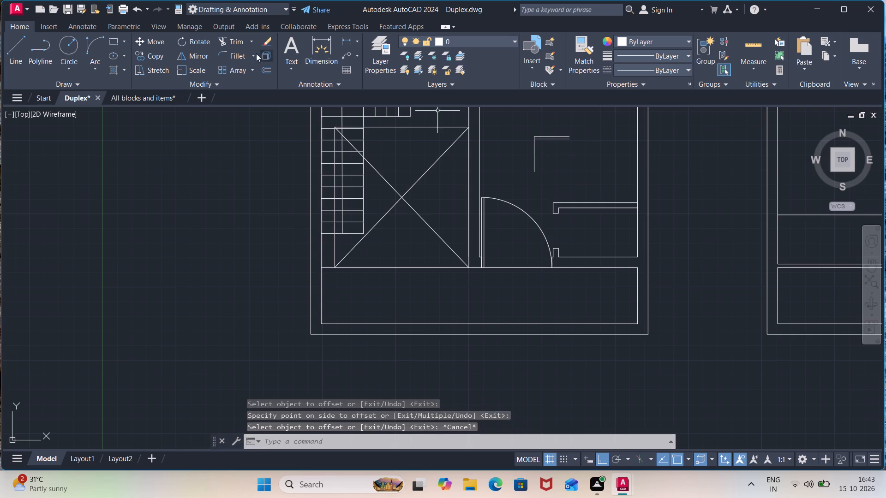
# Draw a door-swing arc by start, end and direction from the 2'6" horizontal line's right end to the vertical line's lower end.
pyautogui.click(97, 65)
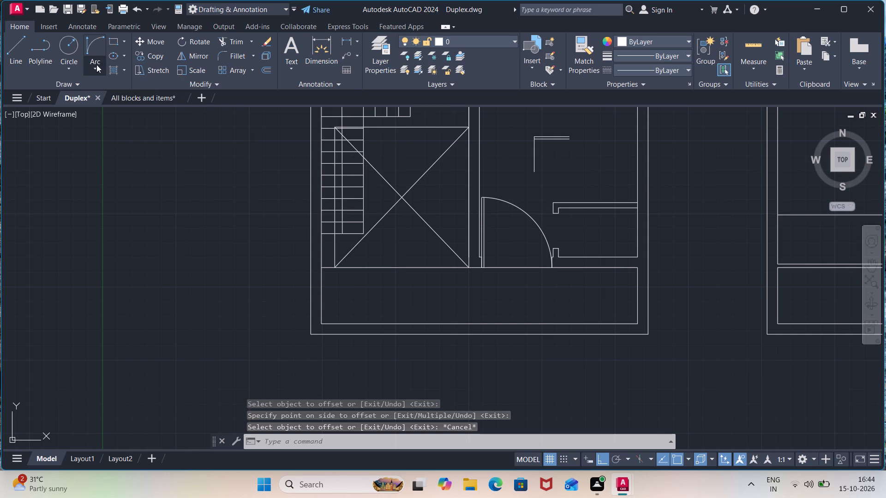
pyautogui.click(128, 209)
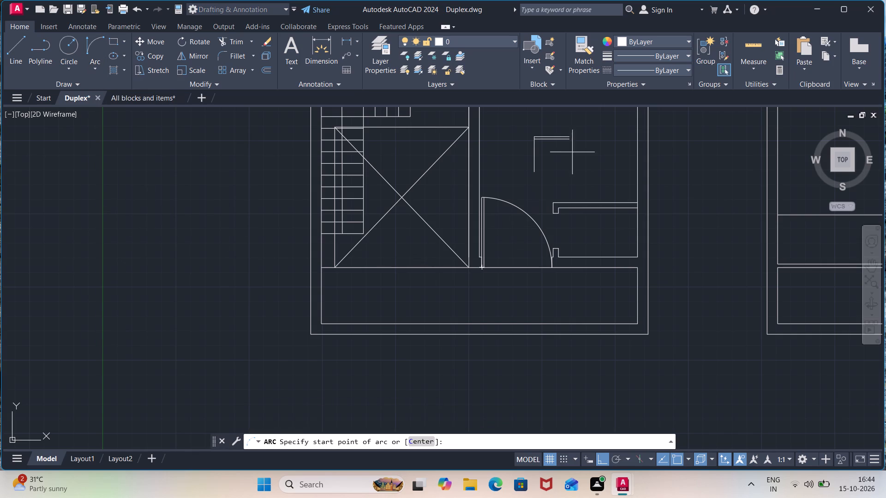
pyautogui.scroll(3, 575, 141)
pyautogui.click(547, 127)
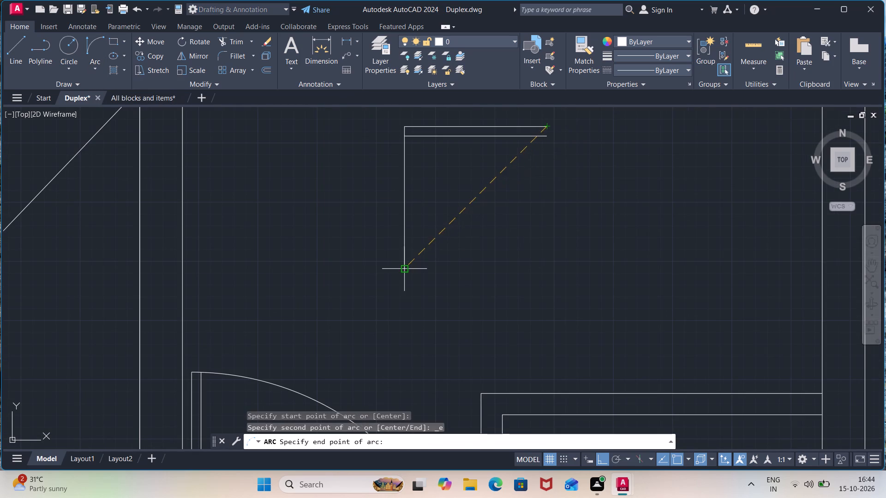
pyautogui.click(402, 267)
pyautogui.click(431, 267)
# Move the new door symbol by its upper-left corner to the upper jamb's lower-left corner at the small room beside the entrance door.
pyautogui.scroll(-3, 503, 242)
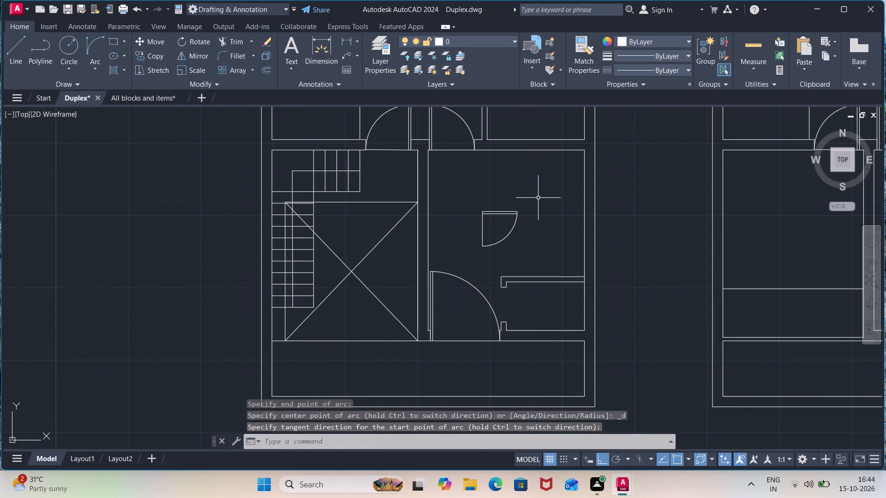
pyautogui.click(538, 198)
pyautogui.click(430, 271)
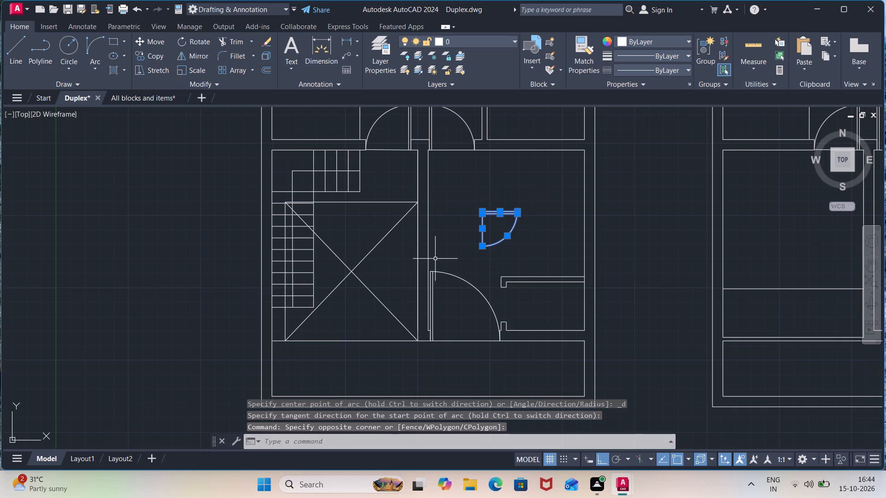
pyautogui.press('m')
pyautogui.press('Return')
pyautogui.scroll(1, 479, 214)
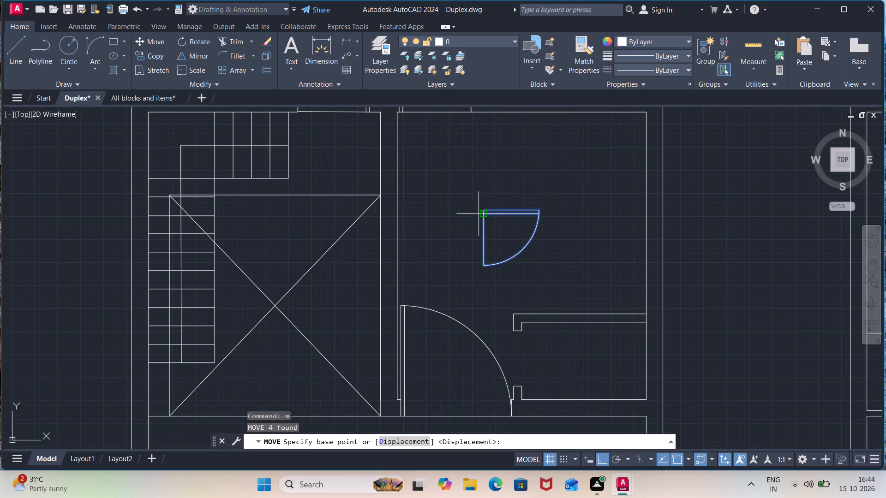
pyautogui.click(487, 207)
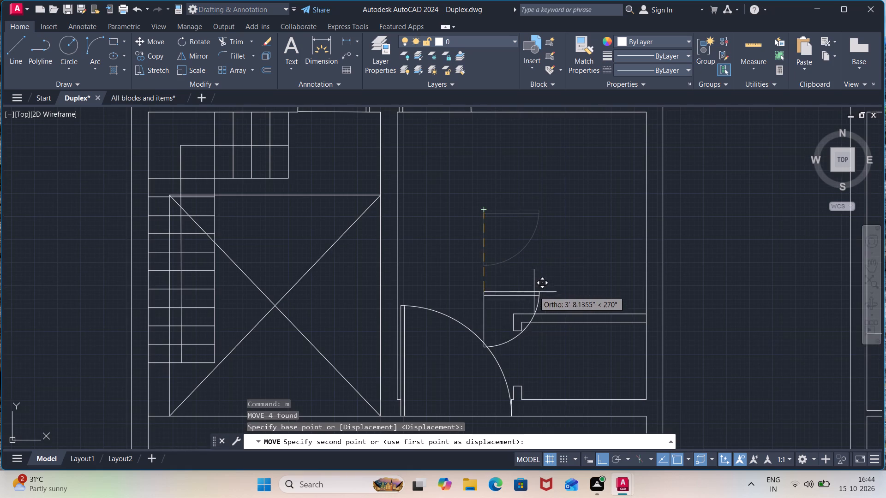
pyautogui.scroll(3, 511, 336)
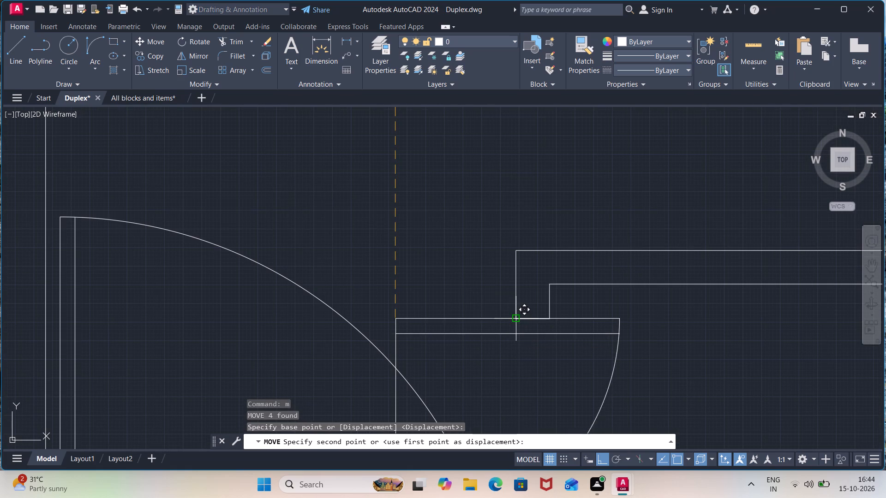
pyautogui.click(516, 316)
# Trim the inner leaf line of the small room's new door where it extends past the swing arc.
pyautogui.scroll(-4, 658, 343)
pyautogui.moveTo(701, 361); pyautogui.dragTo(617, 268, button='middle')
pyautogui.scroll(-1, 635, 262)
pyautogui.scroll(1, 635, 269)
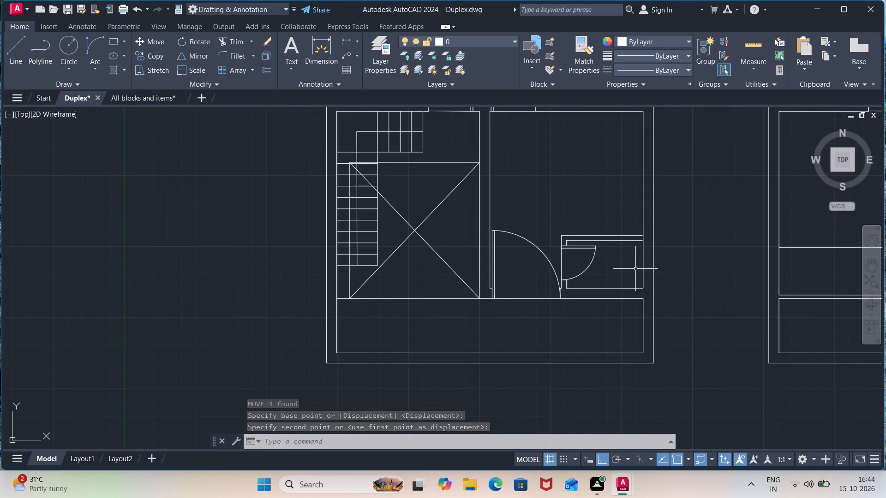
pyautogui.write('tr')
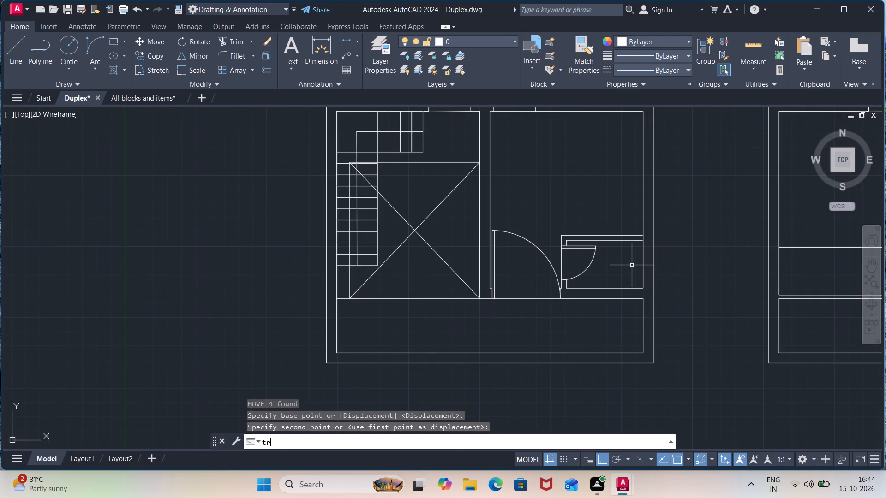
pyautogui.press('Return')
pyautogui.scroll(3, 605, 240)
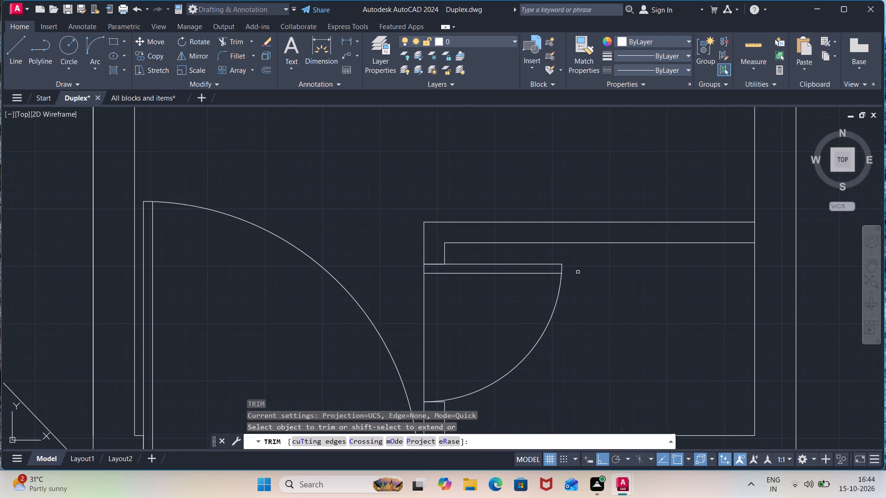
pyautogui.scroll(3, 577, 273)
pyautogui.scroll(4, 517, 280)
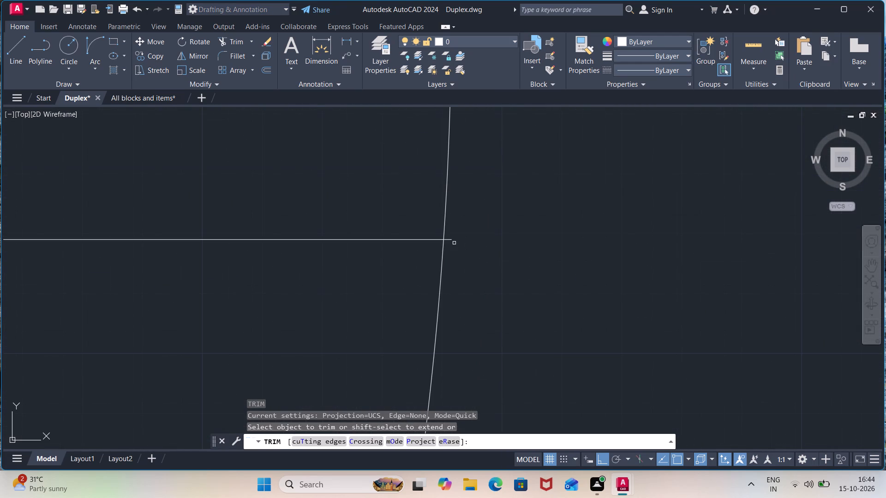
pyautogui.click(450, 239)
# Trim the entrance door's inner leaf line where it extends beyond its swing arc.
pyautogui.scroll(-6, 514, 241)
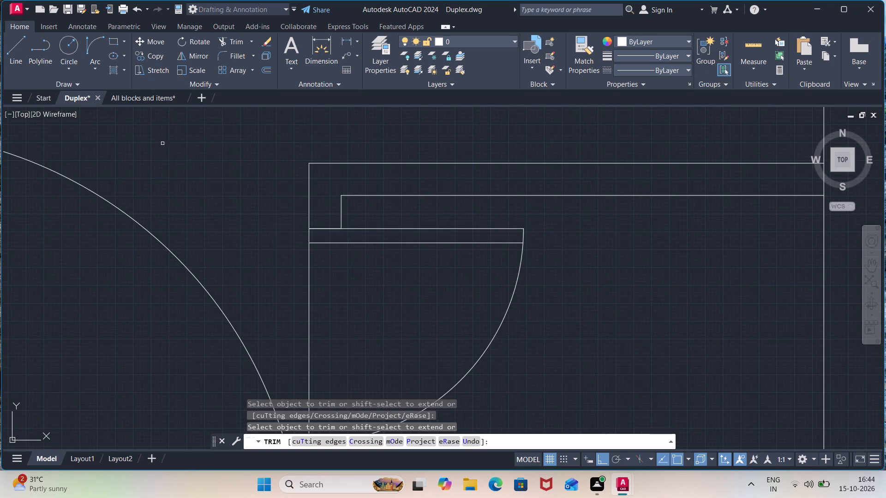
pyautogui.moveTo(152, 144); pyautogui.dragTo(704, 335, button='middle')
pyautogui.scroll(2, 476, 314)
pyautogui.moveTo(449, 314); pyautogui.dragTo(557, 149, button='middle')
pyautogui.scroll(1, 449, 314)
pyautogui.scroll(2, 459, 174)
pyautogui.scroll(2, 424, 187)
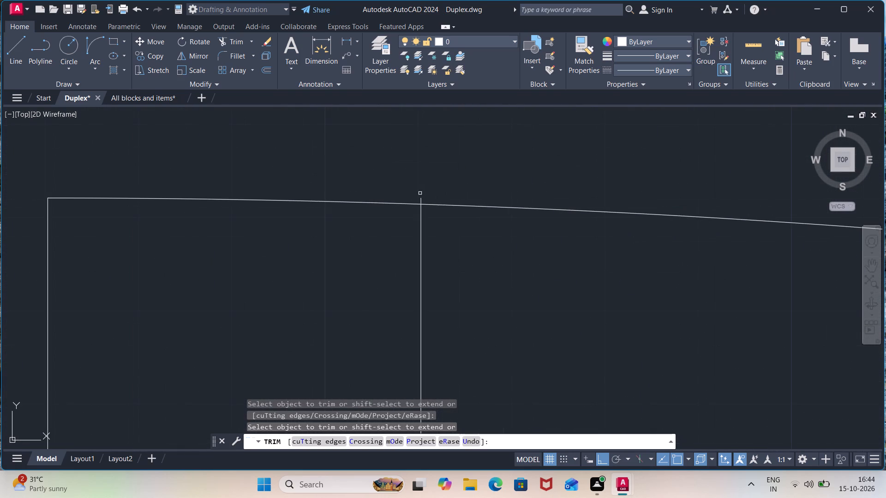
pyautogui.click(422, 201)
# Trim the excess inner leaf line beyond the arc on the right-hand door at the bottom of the stepped-outline room.
pyautogui.scroll(-4, 616, 127)
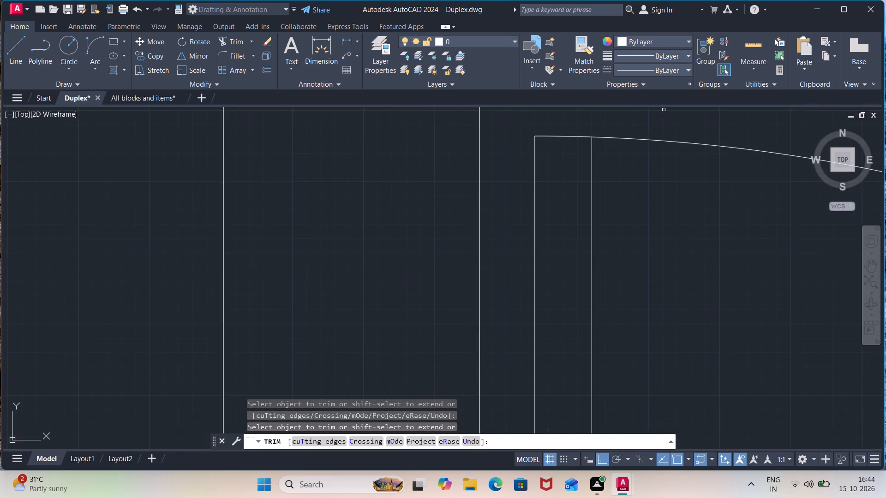
pyautogui.scroll(-2, 706, 121)
pyautogui.moveTo(736, 117); pyautogui.dragTo(365, 397, button='middle')
pyautogui.scroll(-3, 520, 253)
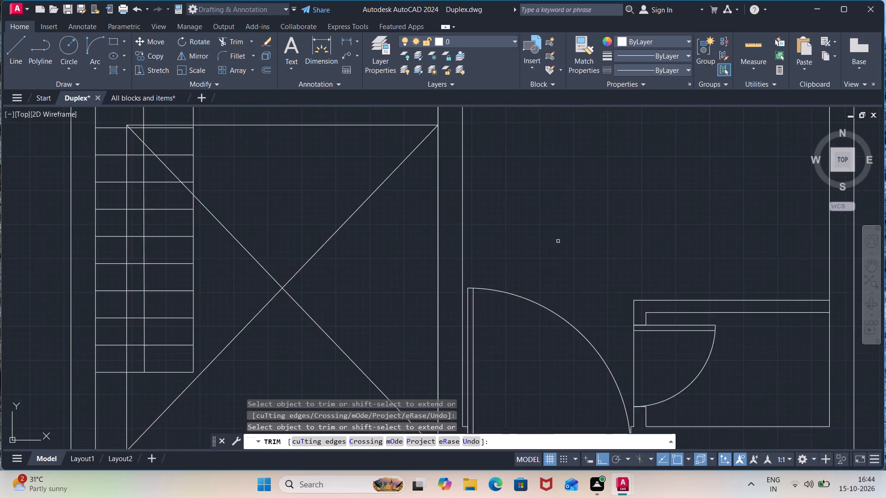
pyautogui.scroll(-2, 593, 226)
pyautogui.moveTo(624, 207); pyautogui.dragTo(692, 395, button='middle')
pyautogui.scroll(3, 612, 246)
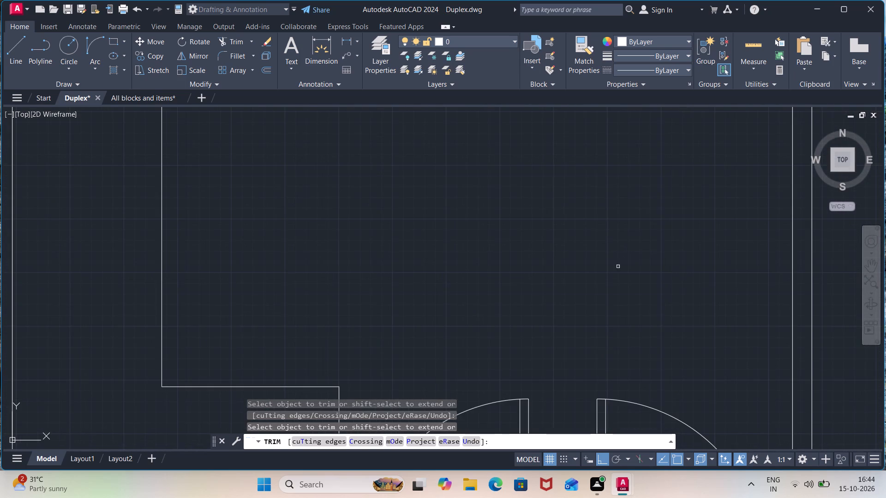
pyautogui.moveTo(609, 379); pyautogui.dragTo(567, 173, button='middle')
pyautogui.scroll(2, 561, 176)
pyautogui.moveTo(580, 209); pyautogui.dragTo(583, 132, button='middle')
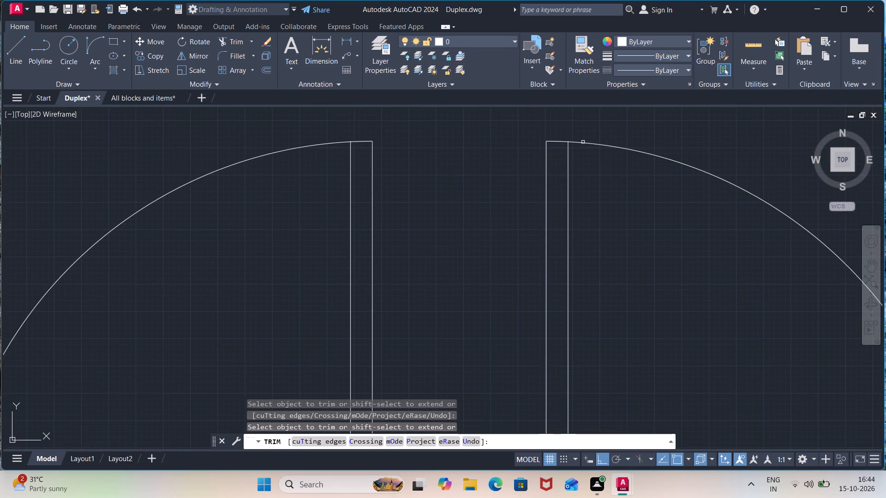
pyautogui.scroll(3, 577, 151)
pyautogui.moveTo(599, 115); pyautogui.dragTo(621, 170, button='middle')
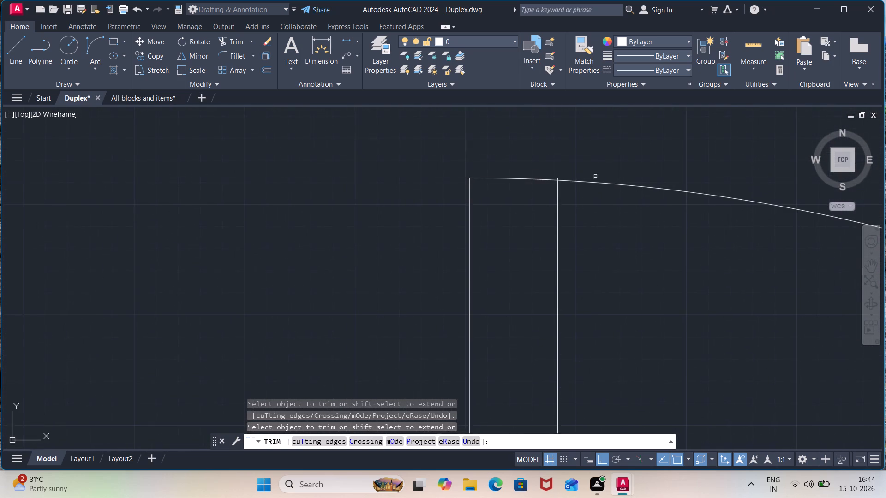
pyautogui.scroll(4, 575, 177)
pyautogui.click(457, 196)
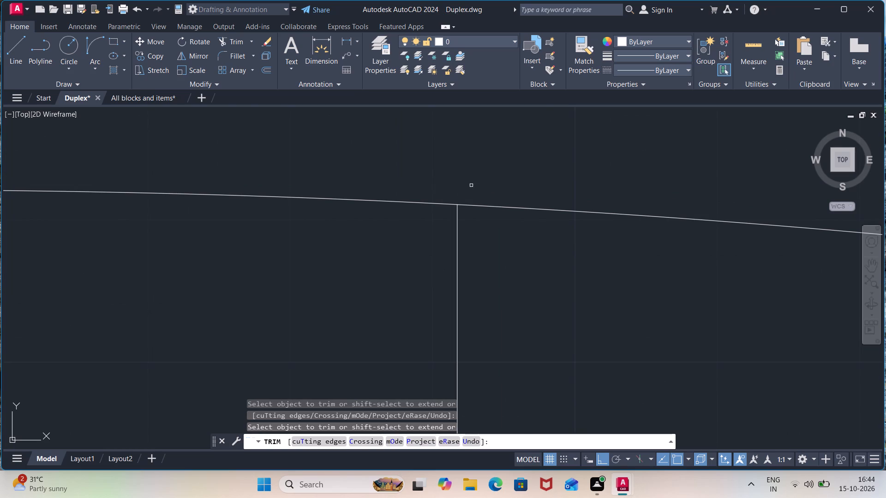
# Trim the excess inner leaf line beyond the arc on the left-hand door at the bottom of the stepped-outline room.
pyautogui.scroll(-5, 497, 173)
pyautogui.scroll(-2, 339, 195)
pyautogui.moveTo(280, 219); pyautogui.dragTo(642, 200, button='middle')
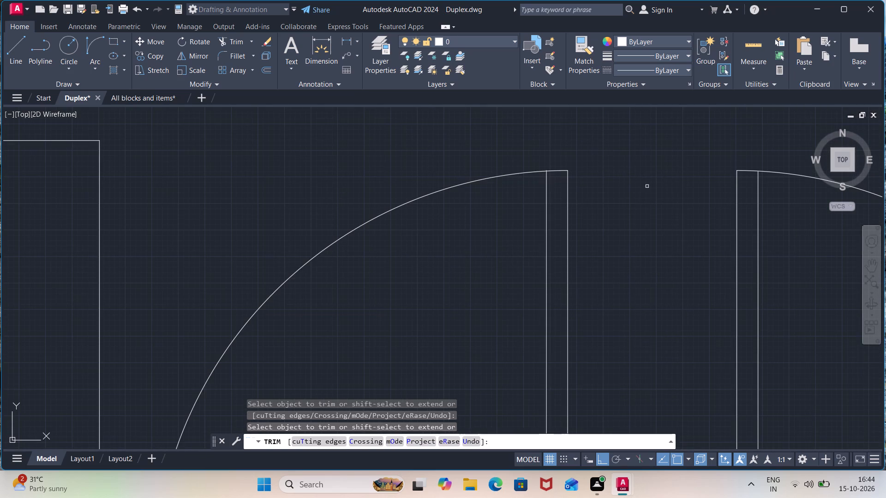
pyautogui.scroll(3, 540, 145)
pyautogui.scroll(3, 556, 190)
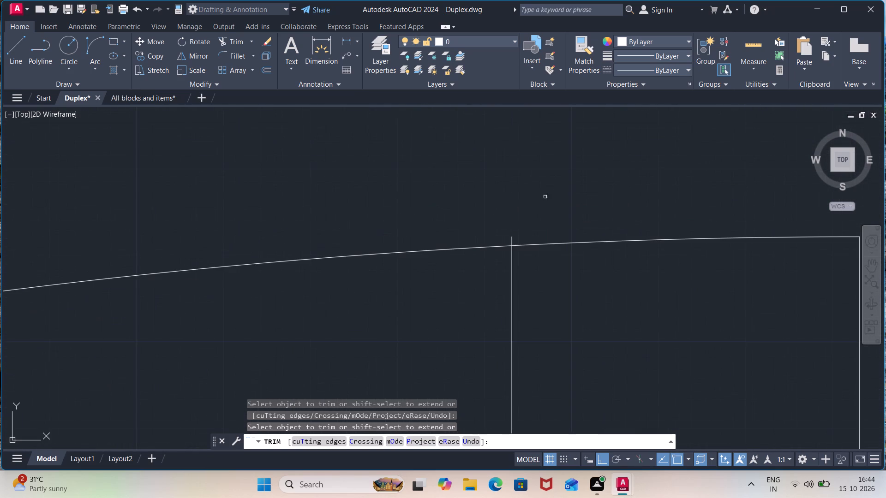
pyautogui.click(513, 238)
# Trim the left bedroom door's inner leaf line where it extends beyond its swing arc.
pyautogui.scroll(-4, 620, 167)
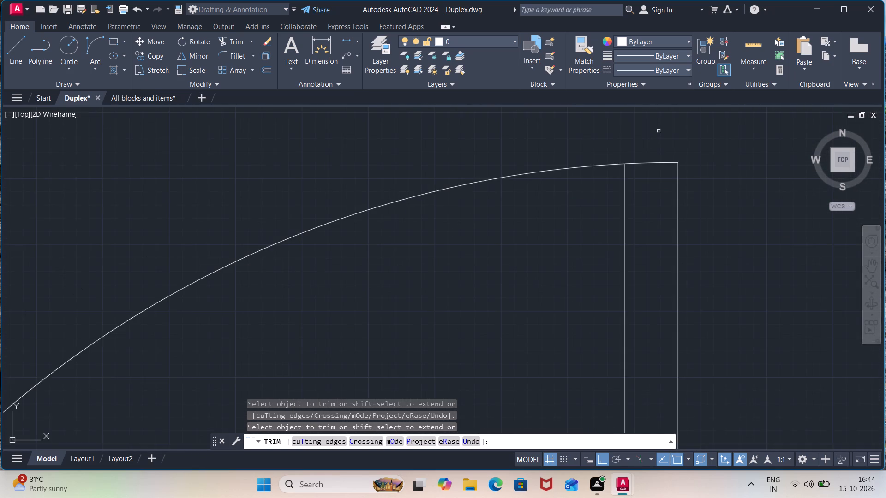
pyautogui.scroll(-4, 718, 143)
pyautogui.scroll(-2, 755, 185)
pyautogui.moveTo(755, 185); pyautogui.dragTo(742, 364, button='middle')
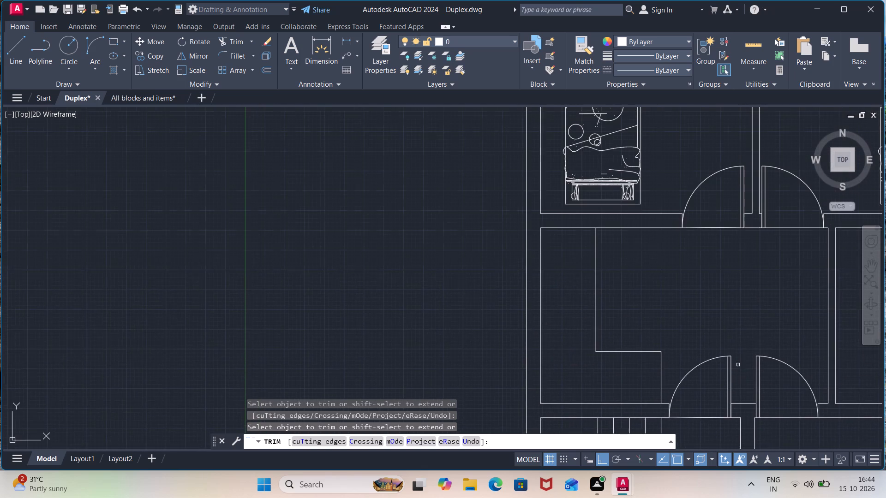
pyautogui.moveTo(724, 280); pyautogui.dragTo(688, 388, button='middle')
pyautogui.scroll(5, 692, 265)
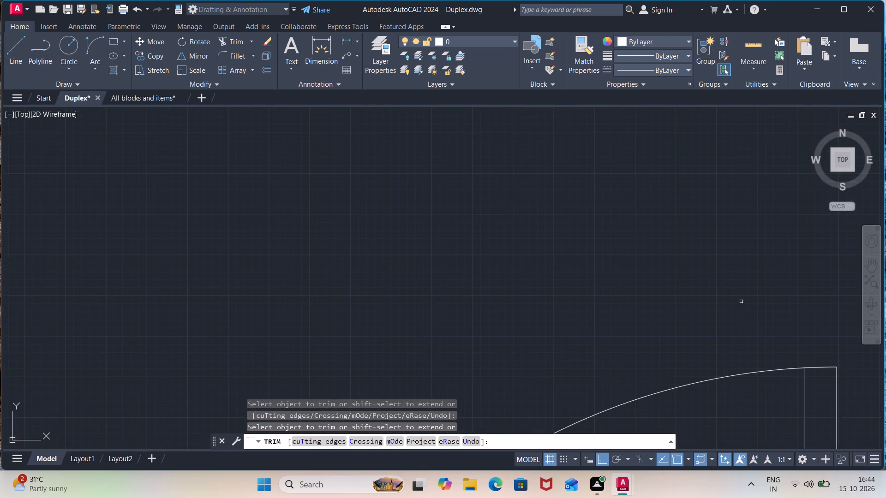
pyautogui.moveTo(751, 319); pyautogui.dragTo(441, 157, button='middle')
pyautogui.scroll(3, 497, 176)
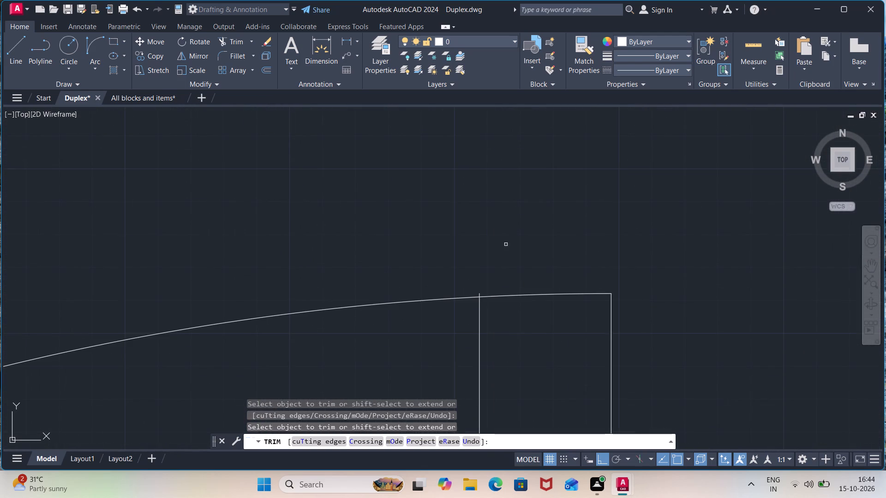
pyautogui.moveTo(506, 244); pyautogui.dragTo(486, 167, button='middle')
pyautogui.click(460, 216)
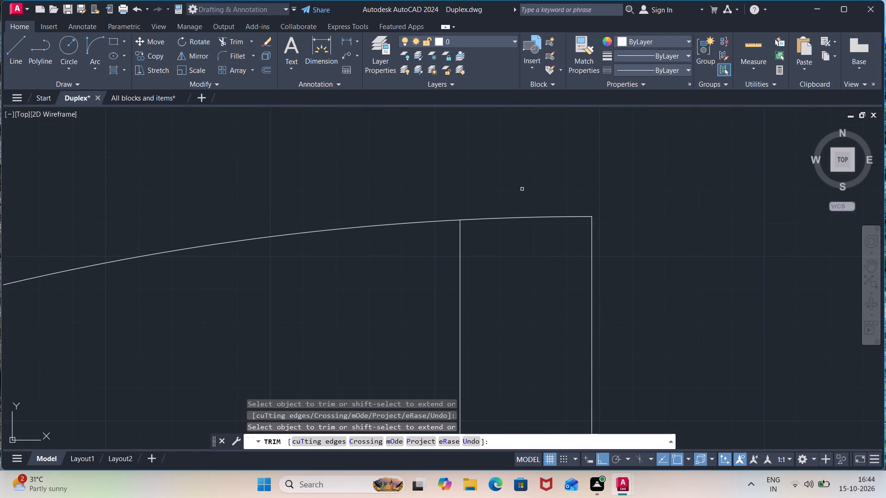
# Trim the right bedroom door's inner leaf line where it extends beyond its swing arc.
pyautogui.scroll(-4, 598, 179)
pyautogui.moveTo(733, 157); pyautogui.dragTo(425, 160, button='middle')
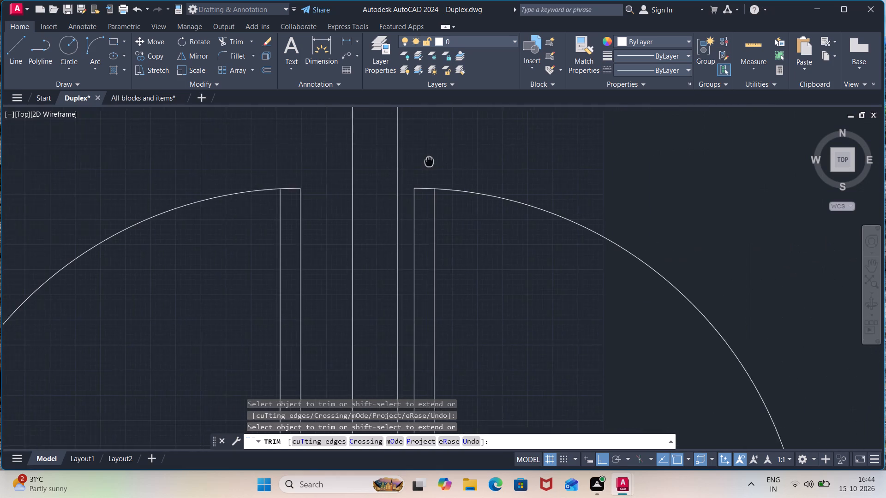
pyautogui.moveTo(425, 160); pyautogui.dragTo(414, 164, button='middle')
pyautogui.scroll(6, 419, 183)
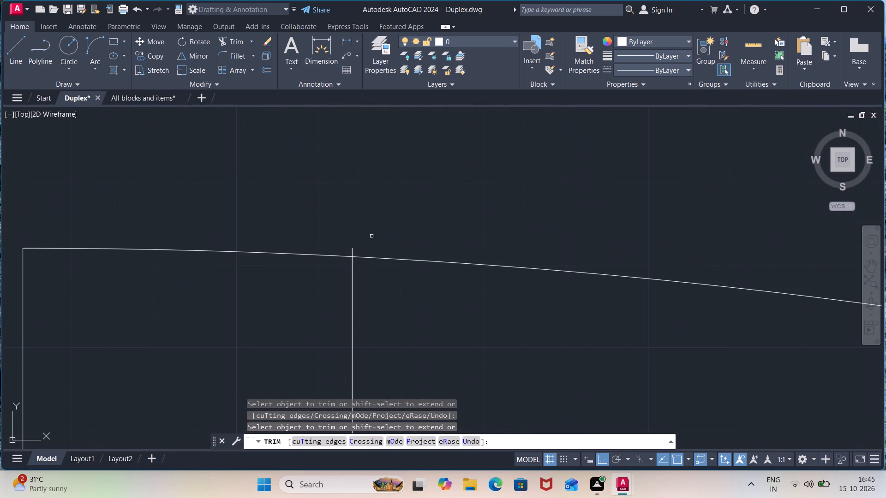
pyautogui.click(353, 251)
# Trim the excess inner leaf line beyond the arc on the door of the middle room in the plan's top row.
pyautogui.scroll(-5, 431, 189)
pyautogui.scroll(-4, 561, 153)
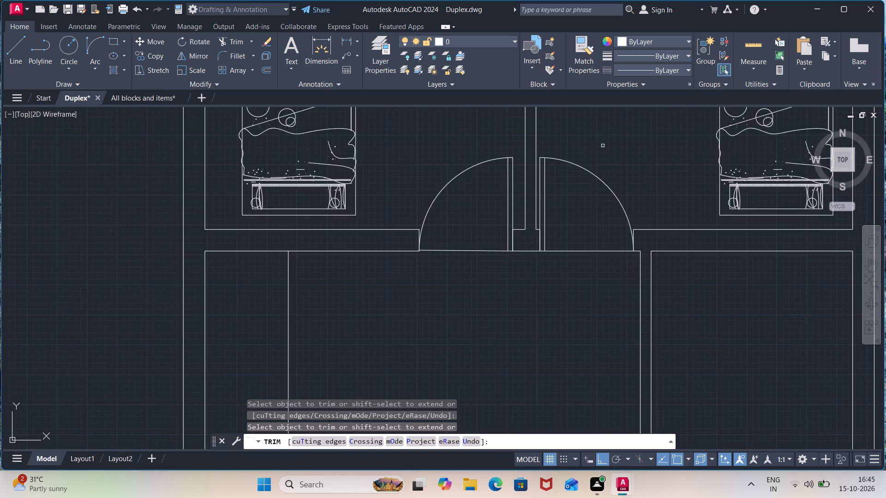
pyautogui.moveTo(619, 141); pyautogui.dragTo(539, 344, button='middle')
pyautogui.moveTo(536, 211); pyautogui.dragTo(553, 407, button='middle')
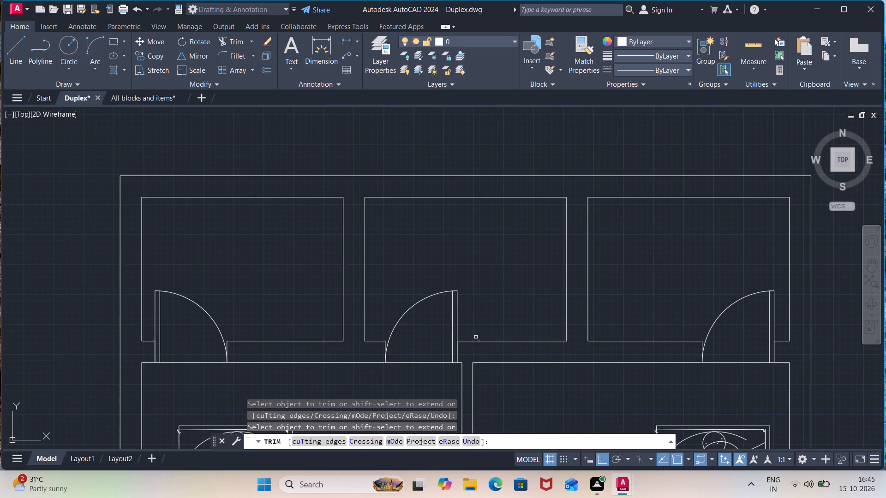
pyautogui.scroll(4, 471, 284)
pyautogui.moveTo(379, 310); pyautogui.dragTo(425, 222, button='middle')
pyautogui.scroll(4, 435, 219)
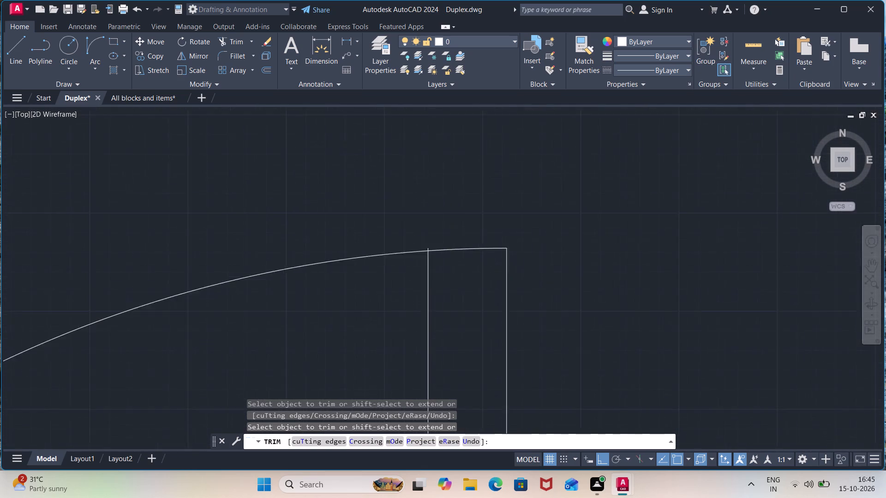
pyautogui.click(423, 266)
# Trim the left plan's top-row left room door, removing the inner leaf line where it extends beyond the swing arc.
pyautogui.scroll(-1, 431, 243)
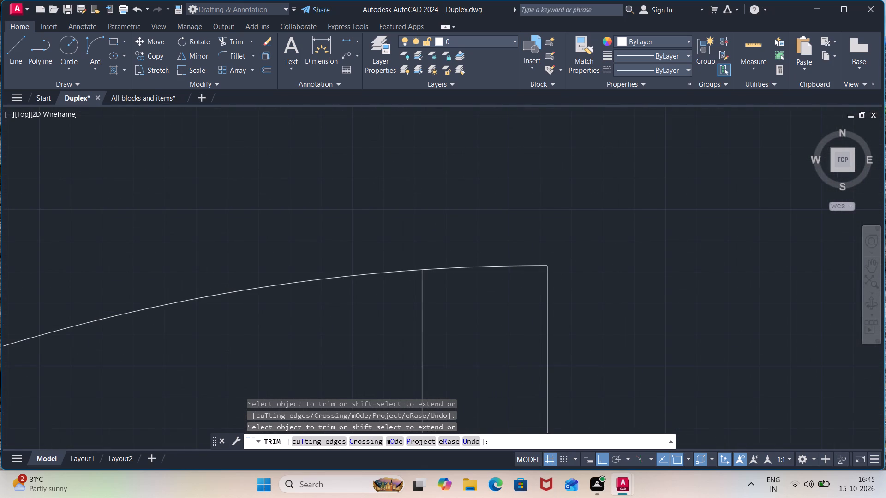
pyautogui.scroll(-2, 431, 242)
pyautogui.scroll(-4, 323, 224)
pyautogui.moveTo(295, 224); pyautogui.dragTo(600, 200, button='middle')
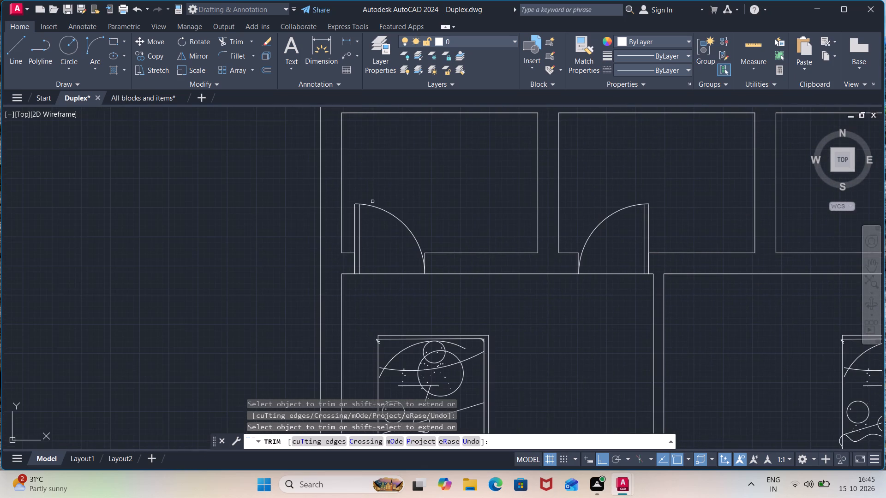
pyautogui.scroll(4, 370, 193)
pyautogui.scroll(4, 321, 237)
pyautogui.moveTo(258, 275); pyautogui.dragTo(461, 128, button='middle')
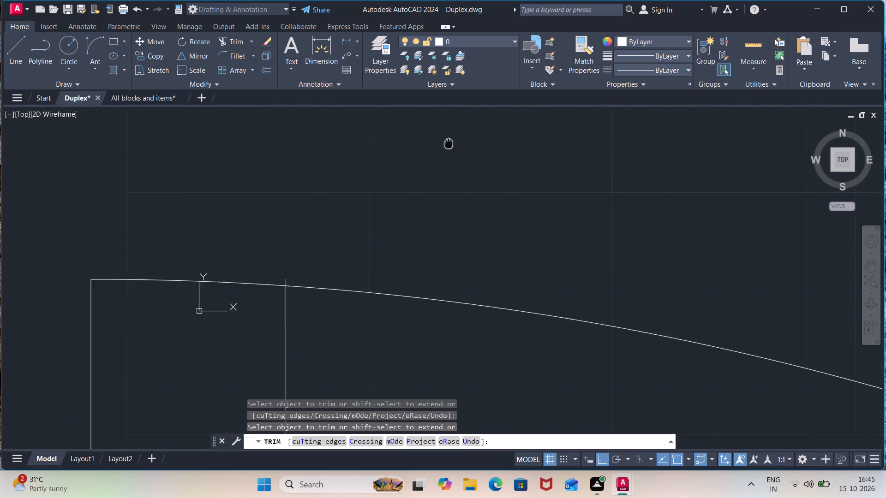
pyautogui.moveTo(461, 128); pyautogui.dragTo(491, 100, button='middle')
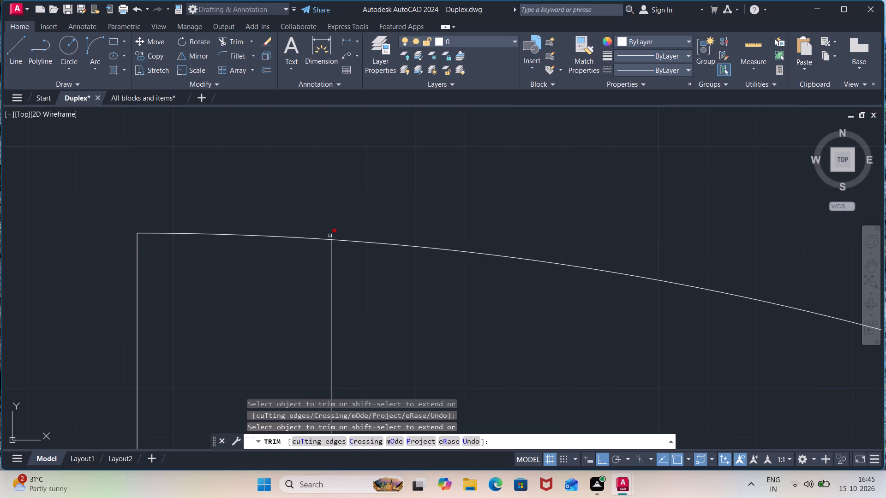
pyautogui.click(330, 236)
# Trim the inner leaf line beyond the arc on the right room's door in the left plan's top row.
pyautogui.scroll(-4, 557, 193)
pyautogui.moveTo(673, 174); pyautogui.dragTo(293, 159, button='middle')
pyautogui.scroll(-1, 511, 182)
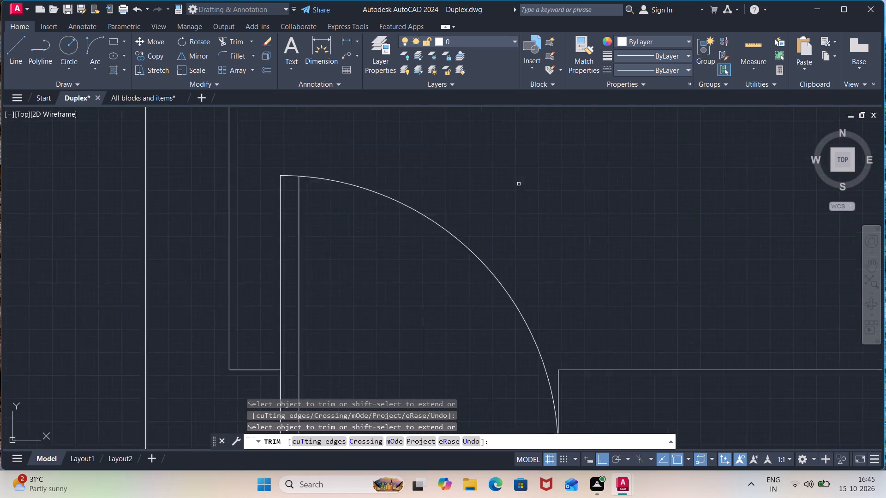
pyautogui.scroll(-2, 520, 184)
pyautogui.moveTo(614, 224); pyautogui.dragTo(216, 206, button='middle')
pyautogui.moveTo(660, 219); pyautogui.dragTo(629, 226, button='middle')
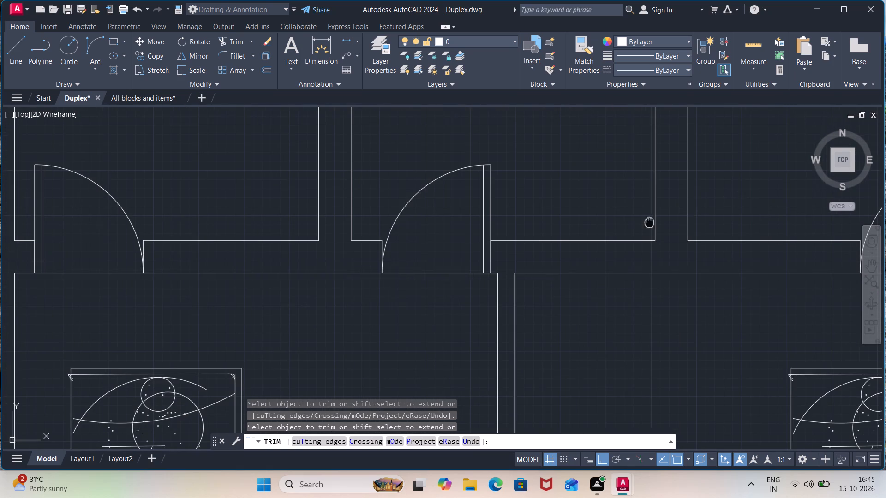
pyautogui.moveTo(629, 226); pyautogui.dragTo(261, 247, button='middle')
pyautogui.scroll(3, 547, 177)
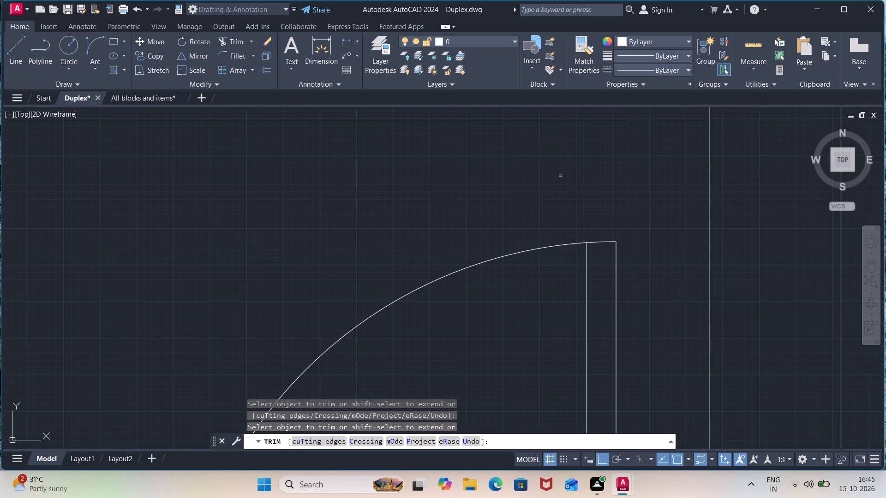
pyautogui.scroll(3, 586, 227)
pyautogui.moveTo(587, 255); pyautogui.dragTo(569, 175, button='middle')
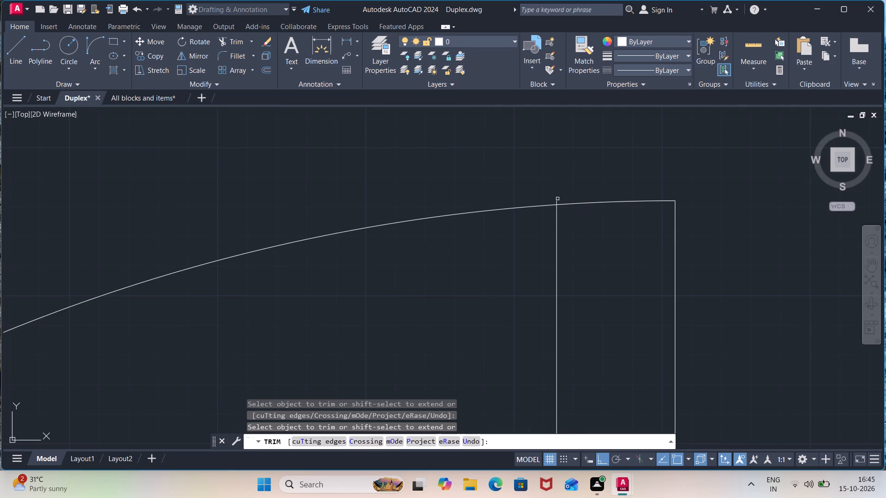
pyautogui.click(557, 201)
# In the right plan, trim the excess inner leaf line on the left-hand door at the bottom of the stepped-outline room.
pyautogui.scroll(-5, 681, 160)
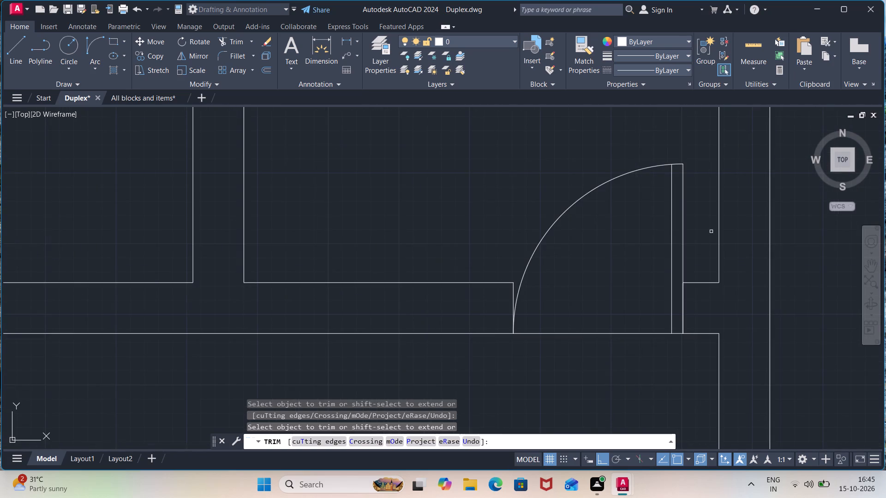
pyautogui.scroll(-2, 711, 235)
pyautogui.scroll(-1, 791, 303)
pyautogui.moveTo(794, 336); pyautogui.dragTo(608, 114, button='middle')
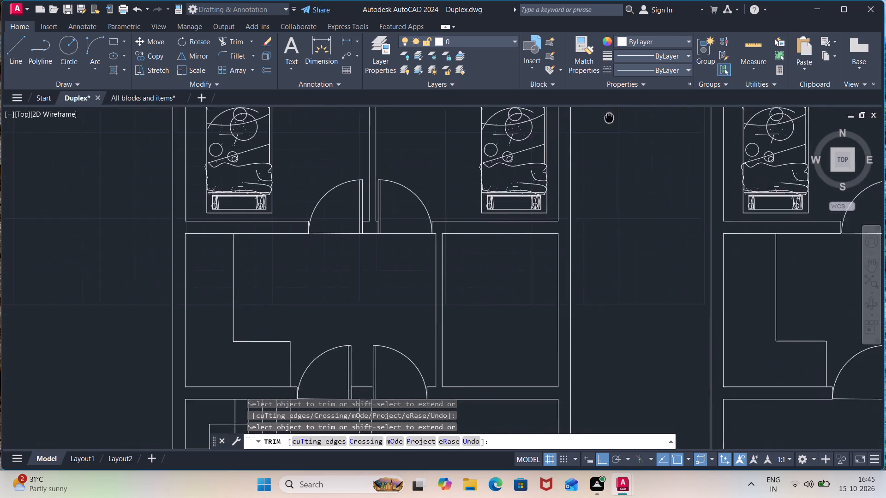
pyautogui.moveTo(608, 114); pyautogui.dragTo(601, 86, button='middle')
pyautogui.moveTo(629, 319); pyautogui.dragTo(486, 192, button='middle')
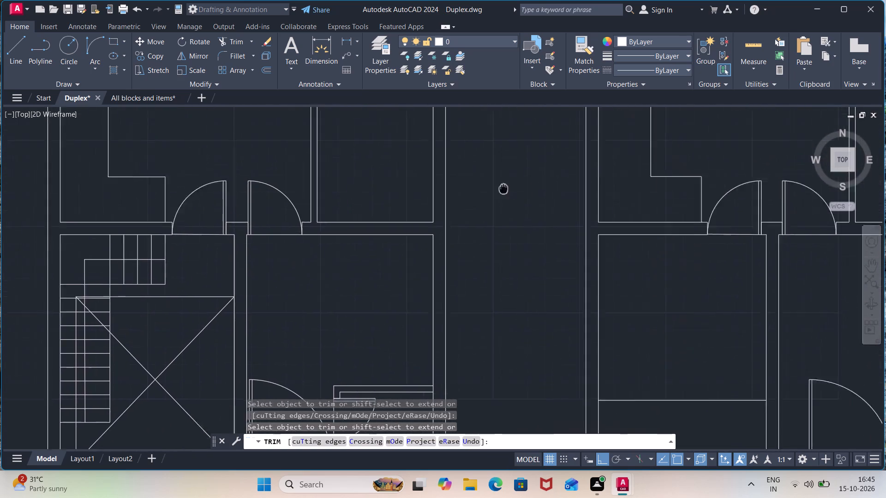
pyautogui.moveTo(486, 192); pyautogui.dragTo(309, 234, button='middle')
pyautogui.scroll(2, 569, 214)
pyautogui.scroll(1, 542, 241)
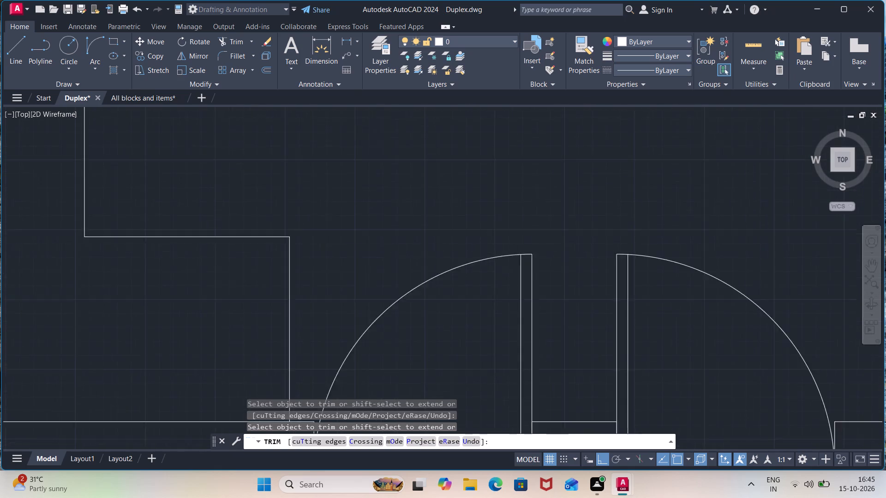
pyautogui.scroll(2, 542, 241)
pyautogui.moveTo(492, 263); pyautogui.dragTo(483, 170, button='middle')
pyautogui.scroll(3, 475, 174)
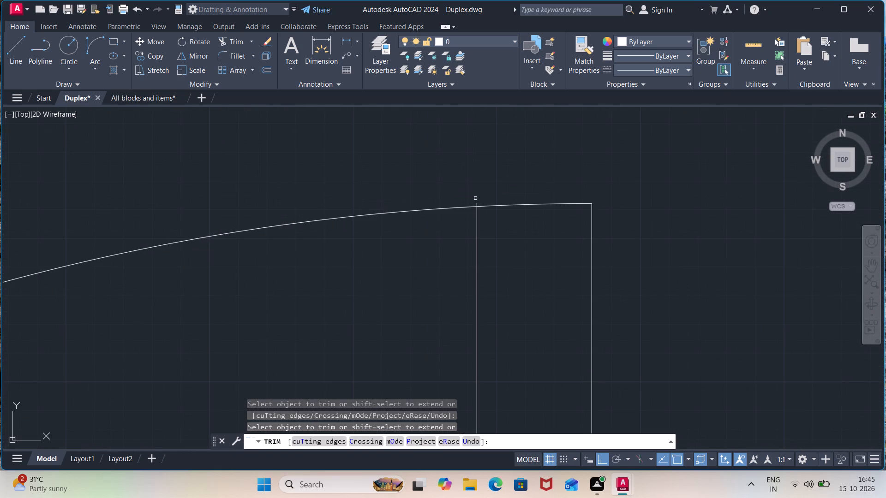
pyautogui.click(477, 202)
# Trim the excess inner leaf line beyond the arc on the right-hand door of the right plan's stepped-outline room.
pyautogui.scroll(-3, 657, 184)
pyautogui.moveTo(721, 218); pyautogui.dragTo(719, 218, button='middle')
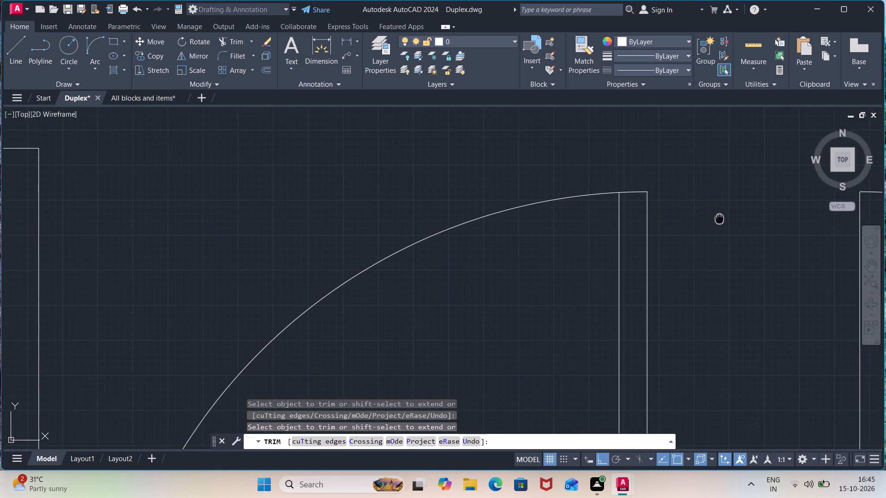
pyautogui.moveTo(719, 218); pyautogui.dragTo(381, 225, button='middle')
pyautogui.scroll(3, 530, 175)
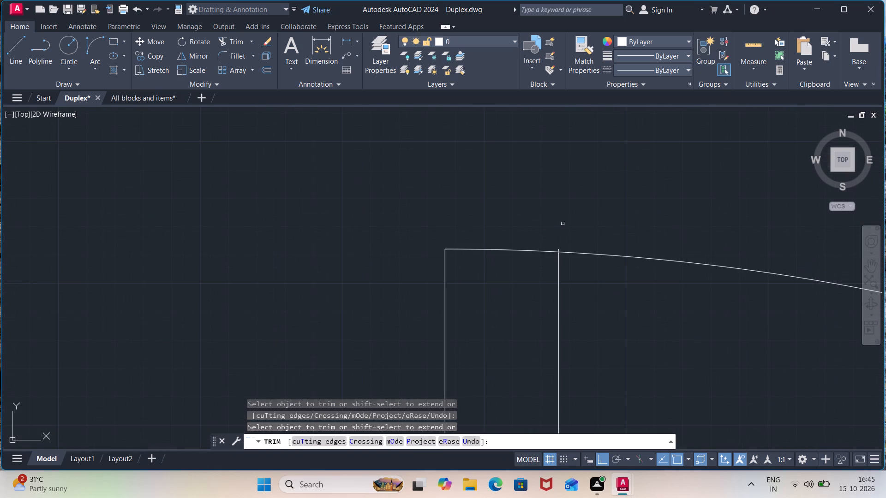
pyautogui.click(558, 249)
# Trim the inner leaf line beyond the swing arc on the large door in the right plan's lower-right room.
pyautogui.scroll(-5, 599, 180)
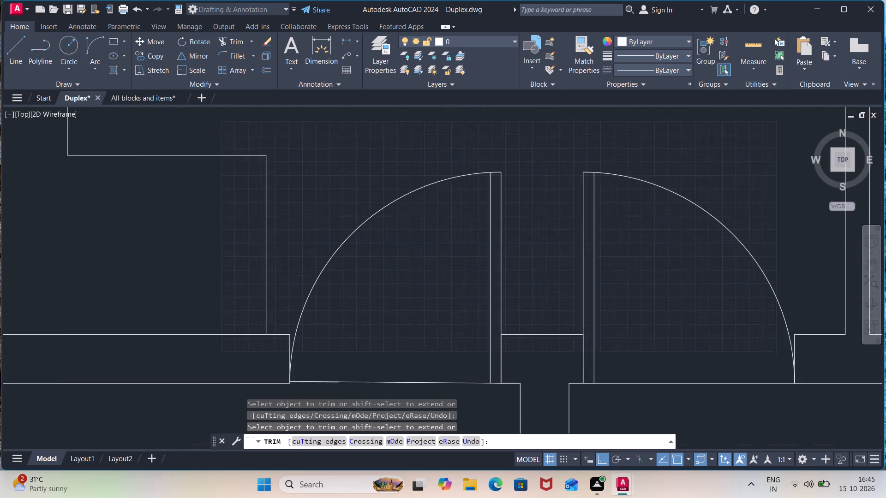
pyautogui.scroll(-2, 659, 279)
pyautogui.moveTo(660, 289); pyautogui.dragTo(621, 191, button='middle')
pyautogui.scroll(-2, 626, 374)
pyautogui.moveTo(625, 366); pyautogui.dragTo(542, 225, button='middle')
pyautogui.scroll(4, 556, 249)
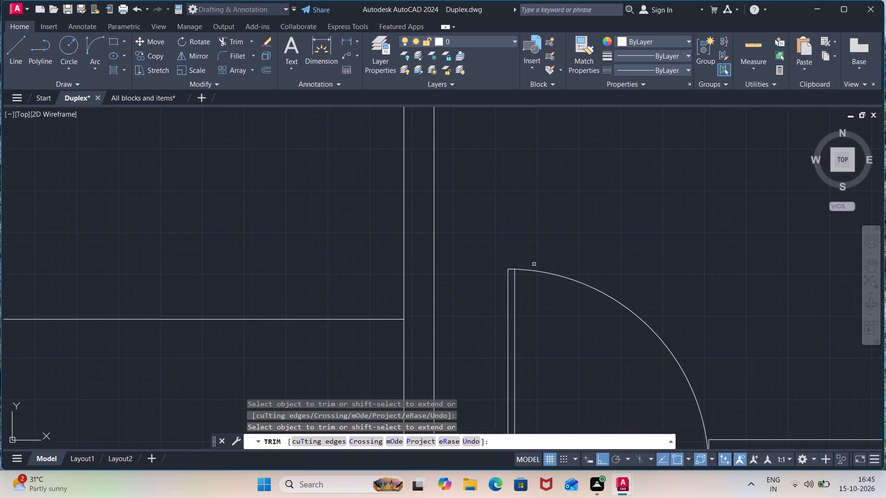
pyautogui.scroll(2, 534, 264)
pyautogui.scroll(4, 454, 277)
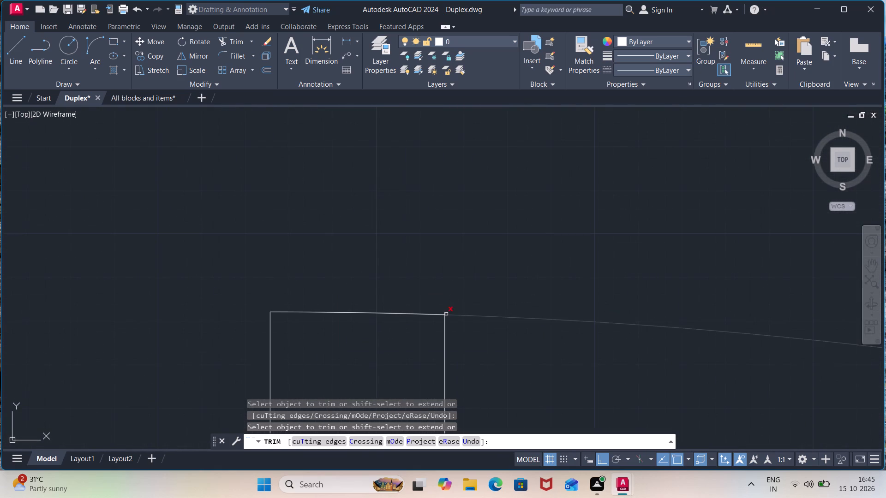
pyautogui.click(445, 311)
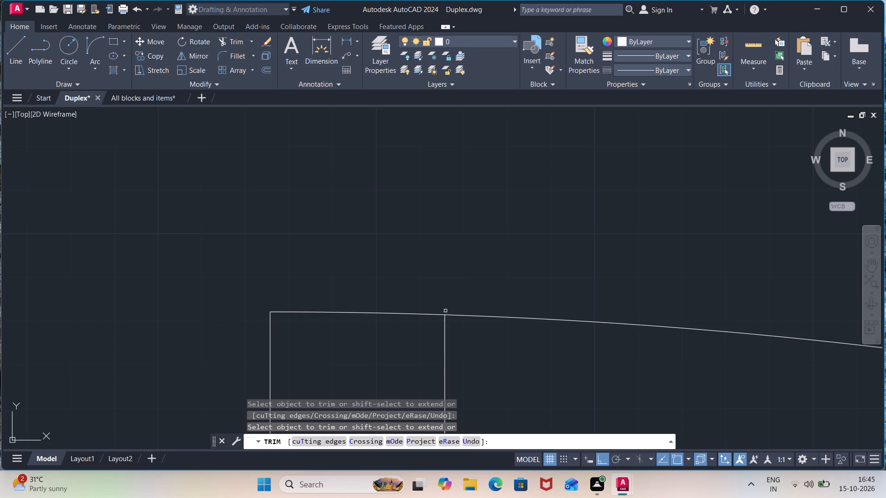
# Trim the right plan's right bedroom door, removing the inner leaf line where it extends beyond the swing arc.
pyautogui.scroll(-5, 534, 200)
pyautogui.scroll(-3, 640, 137)
pyautogui.scroll(-2, 682, 130)
pyautogui.moveTo(686, 146); pyautogui.dragTo(684, 237, button='middle')
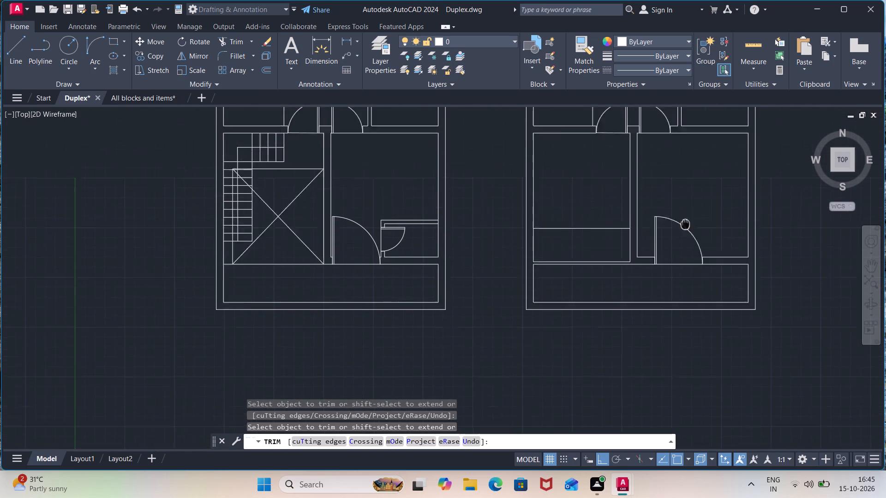
pyautogui.moveTo(684, 237); pyautogui.dragTo(686, 437, button='middle')
pyautogui.scroll(4, 665, 205)
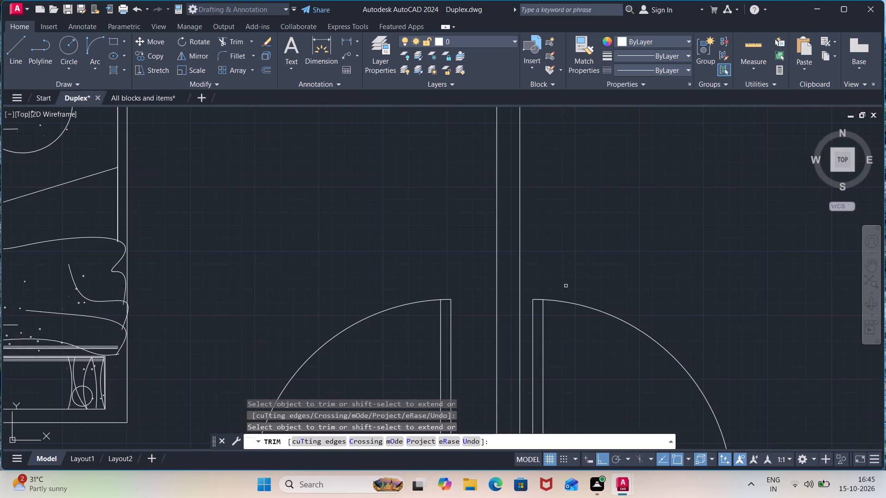
pyautogui.moveTo(566, 286); pyautogui.dragTo(604, 231, button='middle')
pyautogui.scroll(3, 599, 236)
pyautogui.scroll(4, 546, 266)
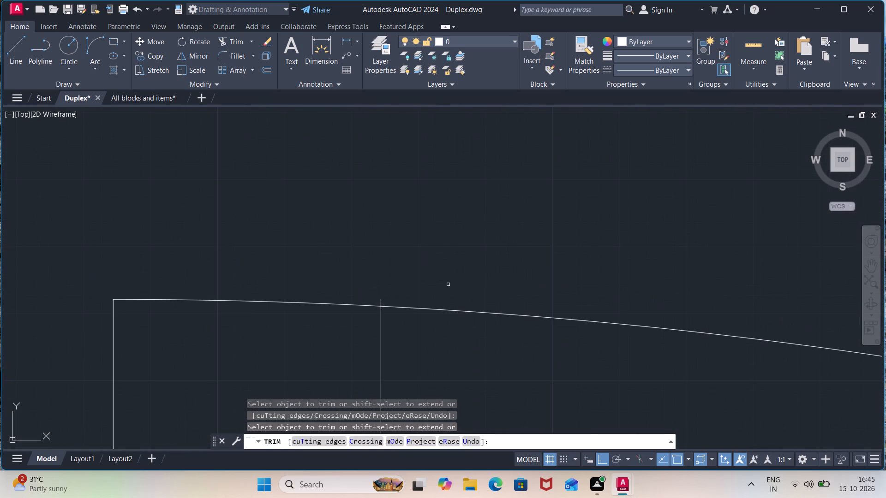
pyautogui.click(379, 302)
# Trim the inner leaf line beyond the swing arc on the right plan's left bedroom door.
pyautogui.scroll(-4, 403, 265)
pyautogui.scroll(-2, 412, 195)
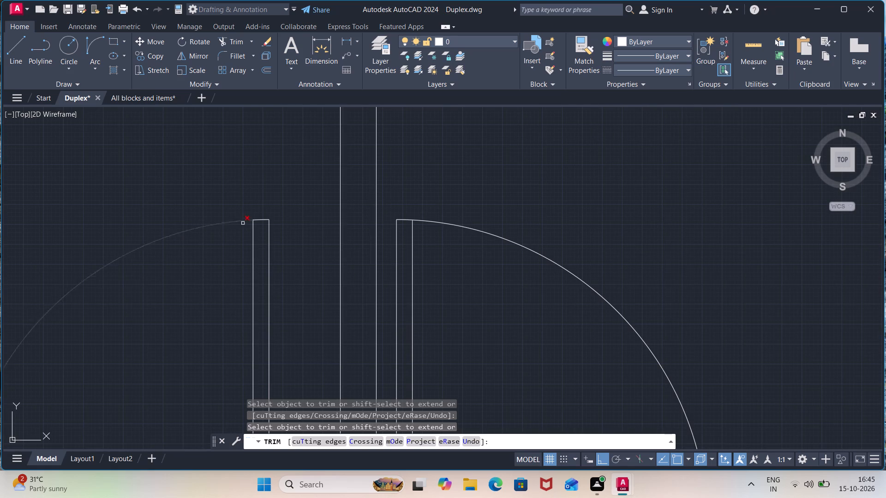
pyautogui.scroll(5, 248, 222)
pyautogui.click(254, 213)
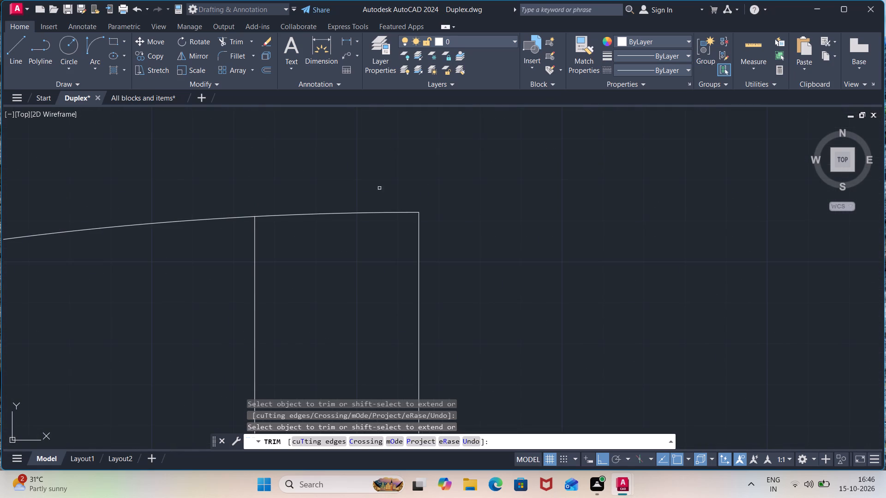
# Trim the excess inner leaf line beyond the arc on the middle room's door in the right plan's top row.
pyautogui.scroll(-5, 625, 186)
pyautogui.scroll(-3, 769, 171)
pyautogui.moveTo(785, 139); pyautogui.dragTo(572, 360, button='middle')
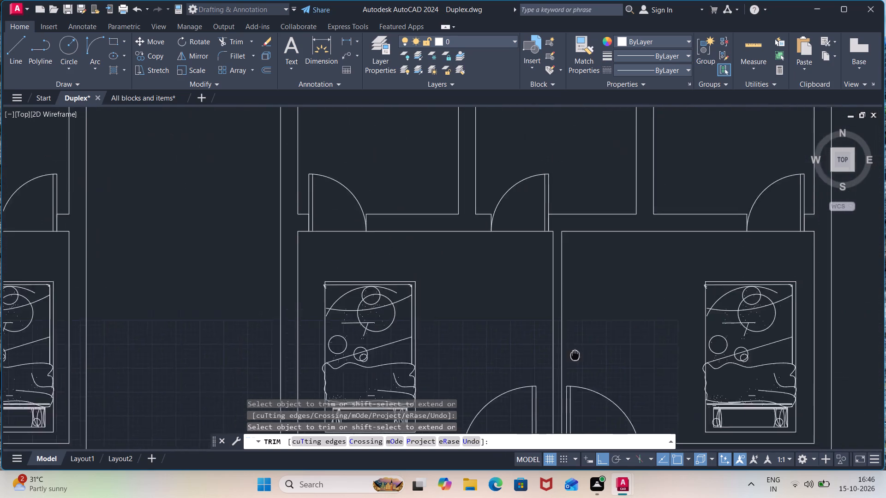
pyautogui.moveTo(572, 360); pyautogui.dragTo(551, 414, button='middle')
pyautogui.scroll(4, 543, 228)
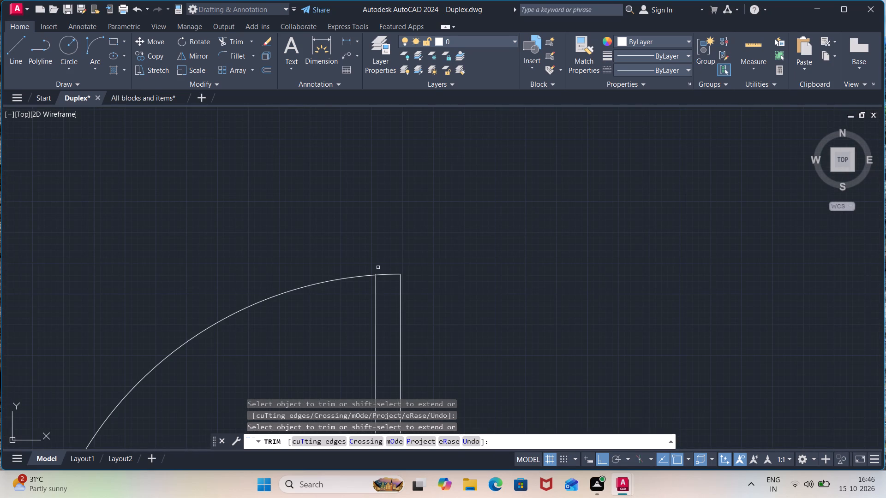
pyautogui.scroll(3, 377, 273)
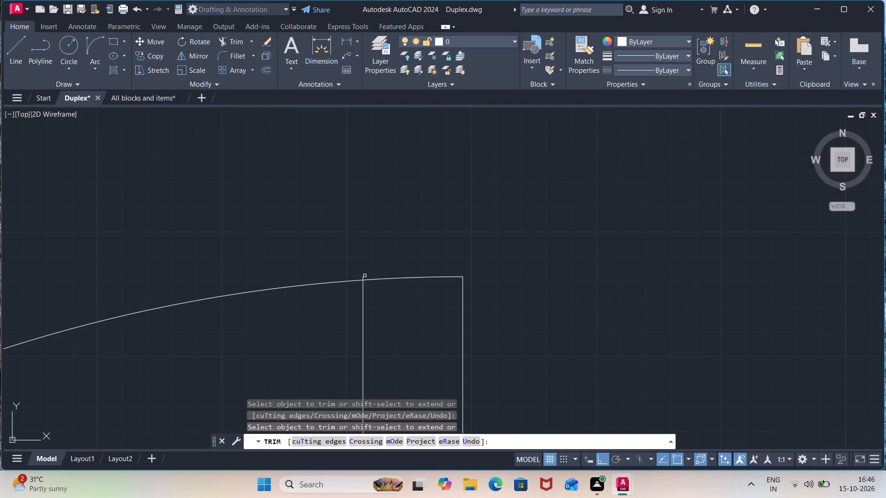
pyautogui.click(365, 276)
# Trim the excess inner leaf line beyond the arc on the left room's door in the right plan's top row.
pyautogui.scroll(-5, 602, 274)
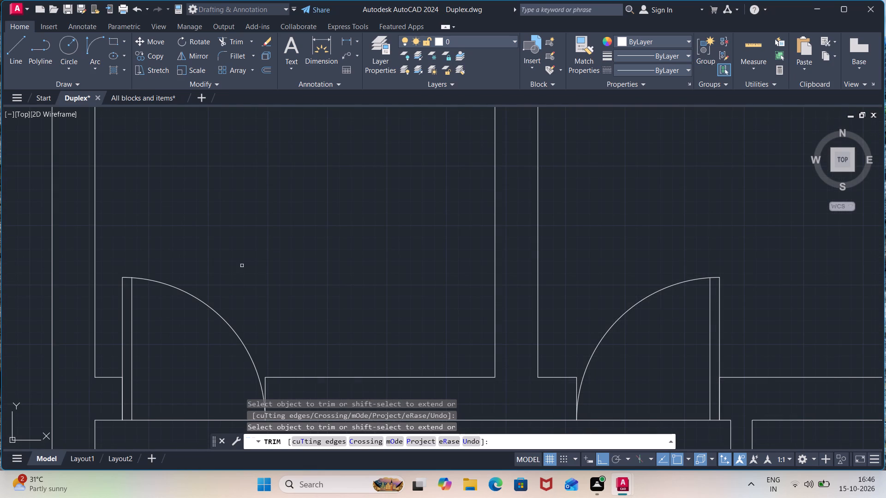
pyautogui.scroll(3, 130, 260)
pyautogui.moveTo(125, 270); pyautogui.dragTo(260, 181, button='middle')
pyautogui.scroll(1, 266, 225)
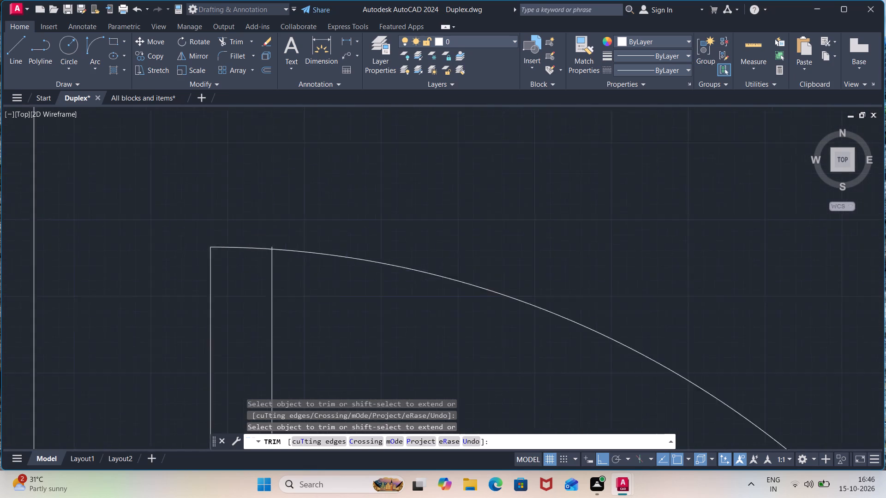
pyautogui.scroll(1, 266, 225)
pyautogui.click(276, 261)
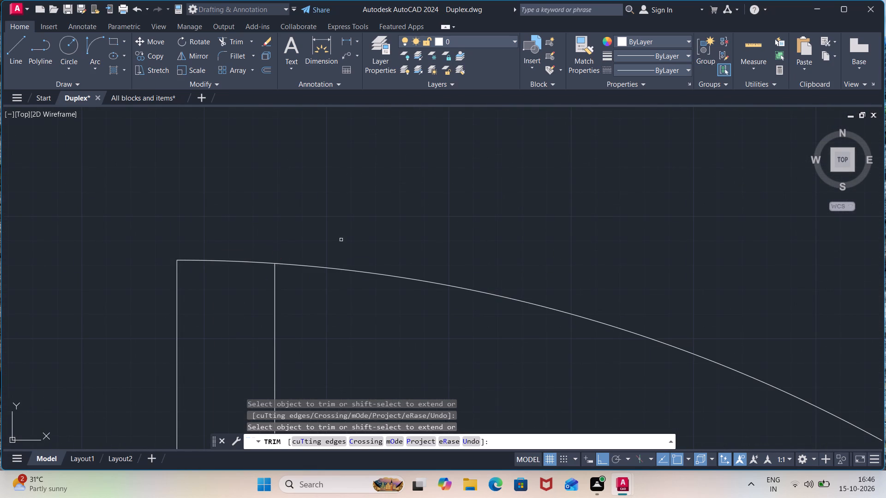
# Trim the excess inner leaf line beyond the arc on the right room's door in the right plan's top row.
pyautogui.scroll(-5, 648, 259)
pyautogui.scroll(-3, 804, 262)
pyautogui.moveTo(802, 261); pyautogui.dragTo(367, 288, button='middle')
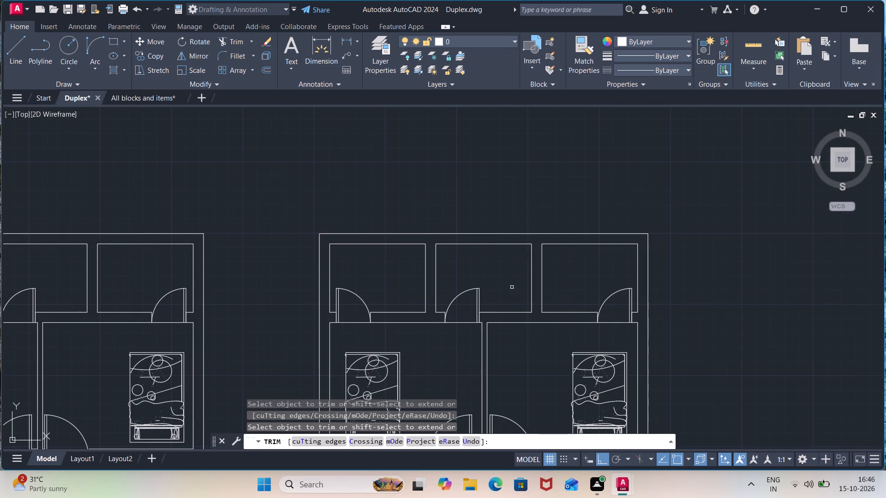
pyautogui.scroll(5, 626, 284)
pyautogui.moveTo(647, 320); pyautogui.dragTo(639, 243, button='middle')
pyautogui.scroll(3, 618, 257)
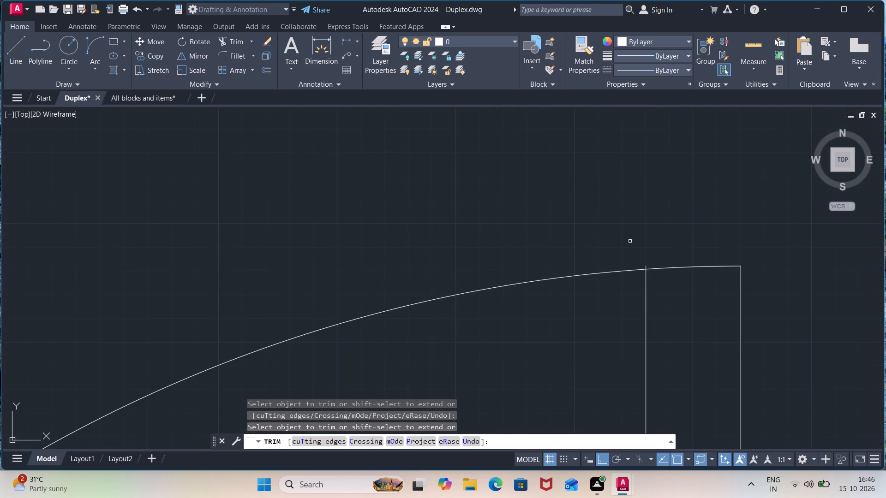
pyautogui.click(647, 266)
# Check the door symbols in both floor plans for leftover leaf lines beyond the arcs, and end trimming.
pyautogui.scroll(-5, 457, 159)
pyautogui.scroll(-2, 370, 168)
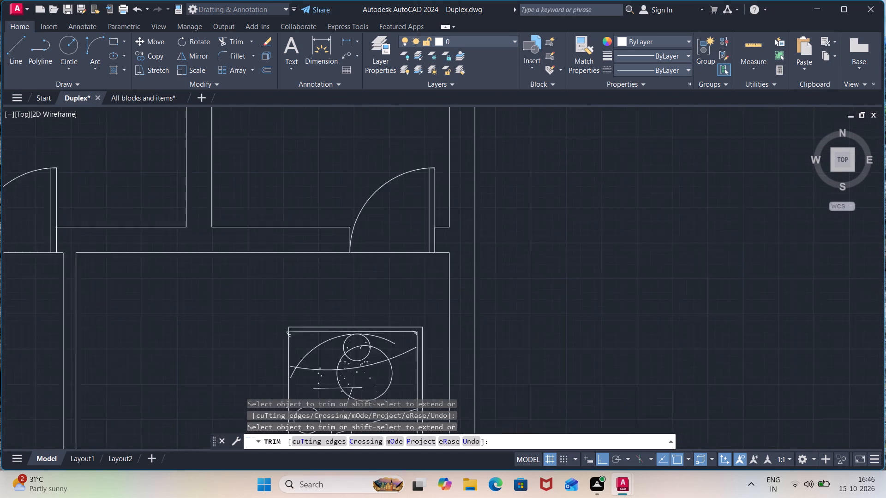
pyautogui.scroll(-1, 370, 168)
pyautogui.moveTo(313, 165); pyautogui.dragTo(573, 155, button='middle')
pyautogui.moveTo(175, 170); pyautogui.dragTo(211, 169, button='middle')
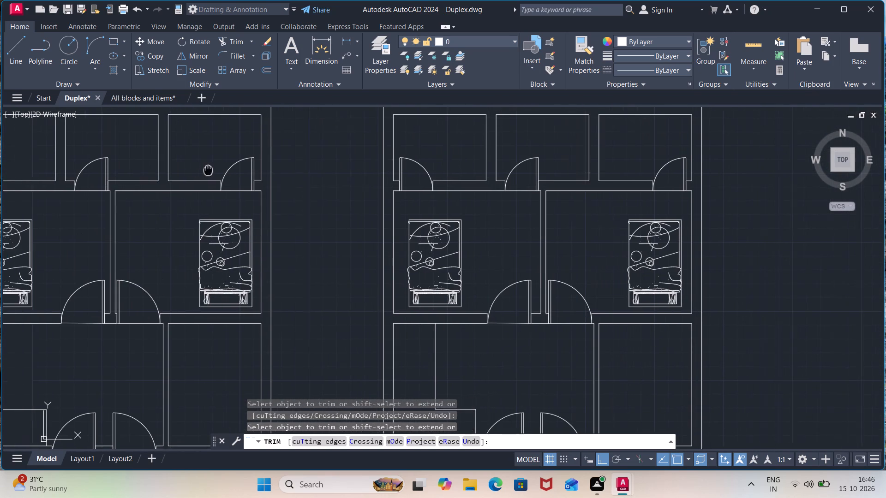
pyautogui.moveTo(211, 169); pyautogui.dragTo(212, 169, button='middle')
pyautogui.scroll(3, 269, 147)
pyautogui.scroll(3, 209, 184)
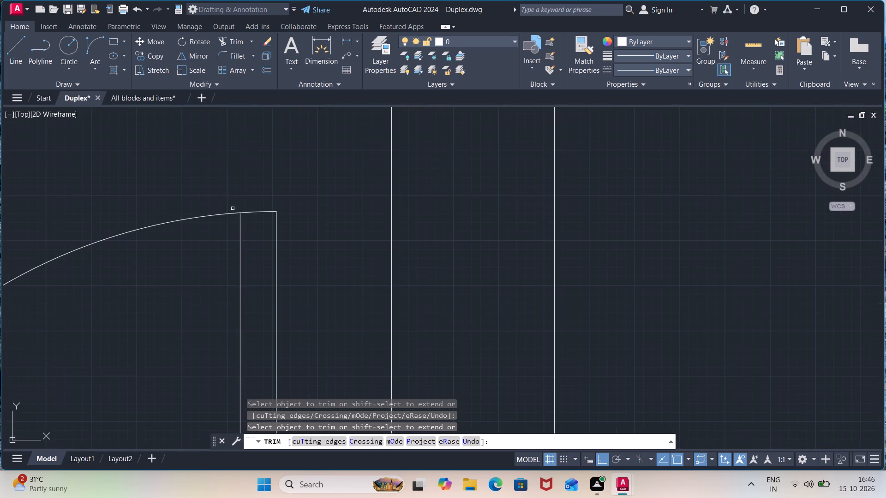
pyautogui.scroll(4, 239, 205)
pyautogui.scroll(-5, 351, 211)
pyautogui.scroll(-4, 434, 211)
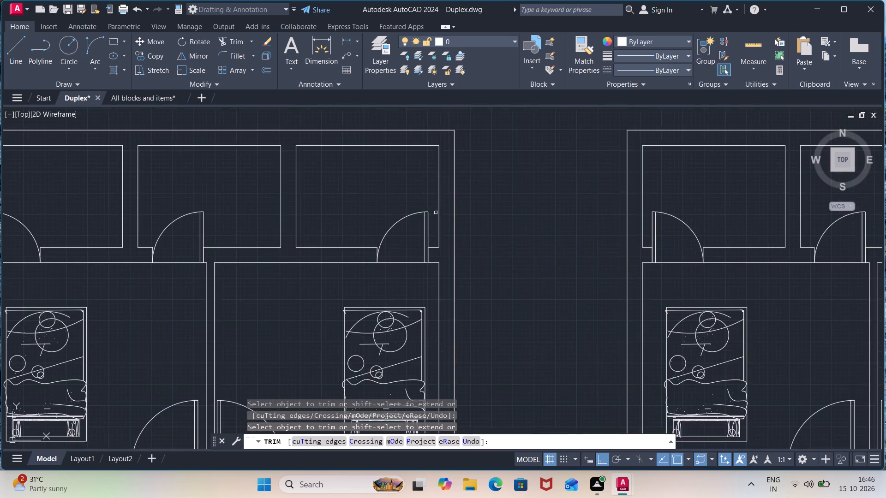
pyautogui.scroll(-4, 487, 203)
pyautogui.press('Escape')
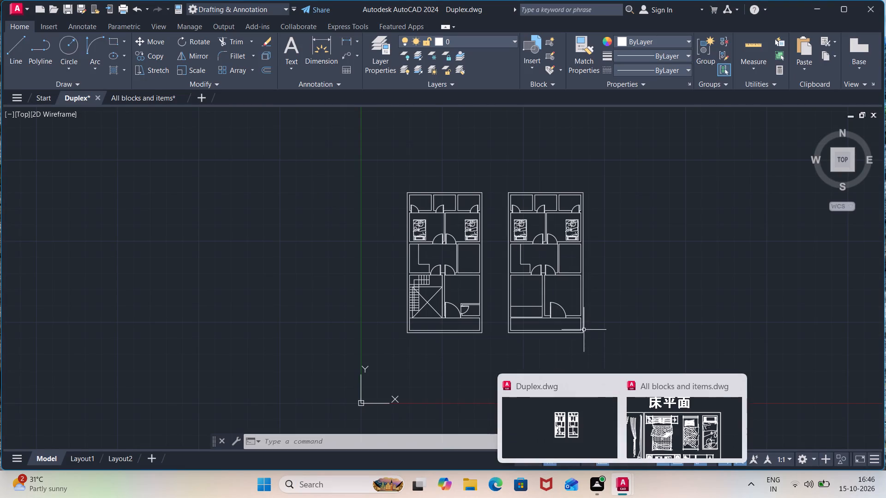
pyautogui.scroll(2, 509, 277)
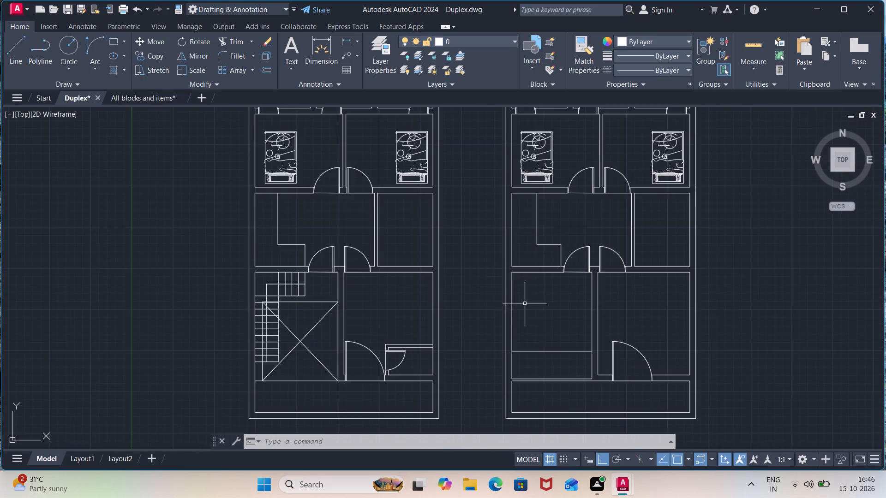
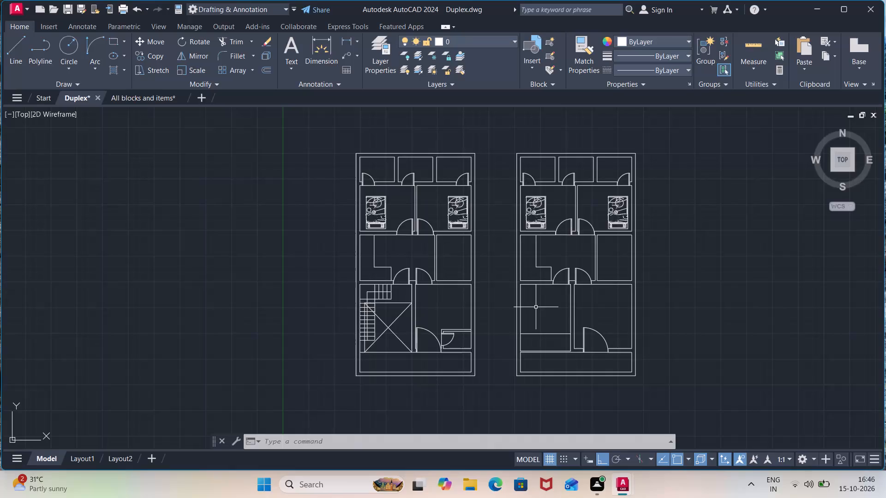
# Copy the top-view toilet with a rectangular tank, first in its column, from the All blocks and items drawing.
pyautogui.scroll(1, 533, 303)
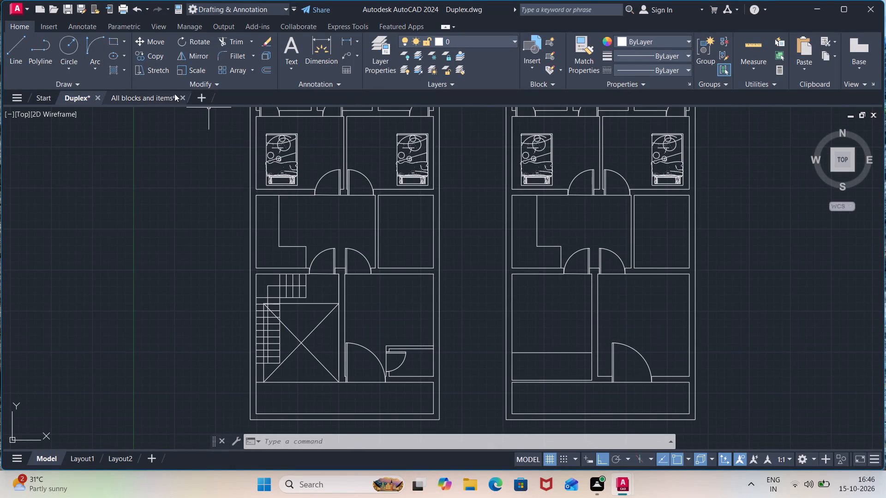
pyautogui.click(157, 97)
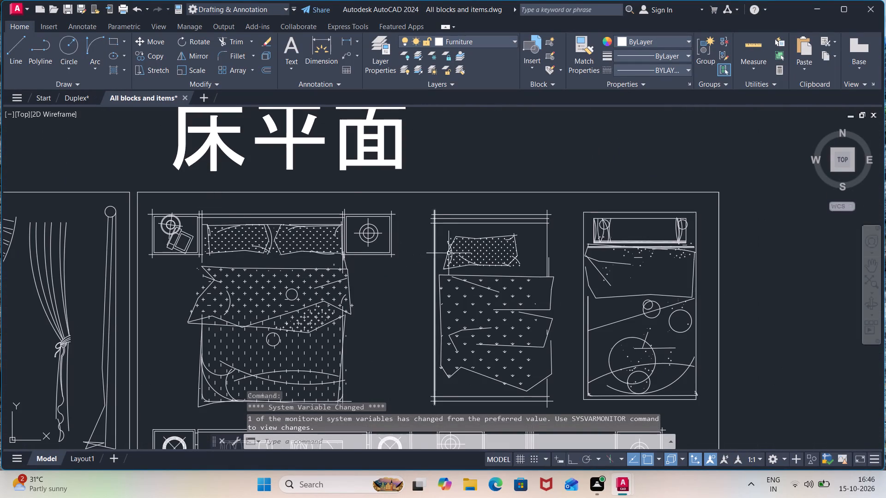
pyautogui.scroll(-1, 456, 275)
pyautogui.moveTo(422, 303); pyautogui.dragTo(421, 303, button='middle')
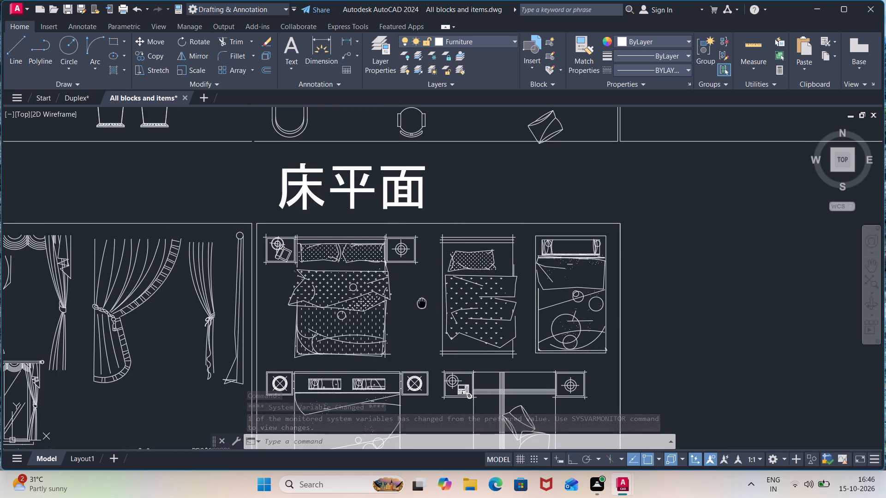
pyautogui.moveTo(421, 303); pyautogui.dragTo(585, 190, button='middle')
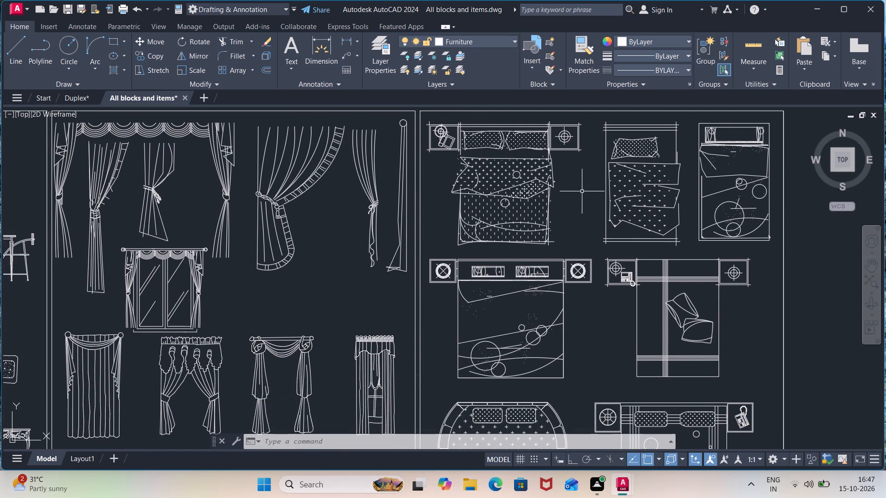
pyautogui.scroll(-1, 531, 210)
pyautogui.moveTo(471, 238); pyautogui.dragTo(540, 135, button='middle')
pyautogui.scroll(-2, 405, 210)
pyautogui.moveTo(418, 195); pyautogui.dragTo(389, 298, button='middle')
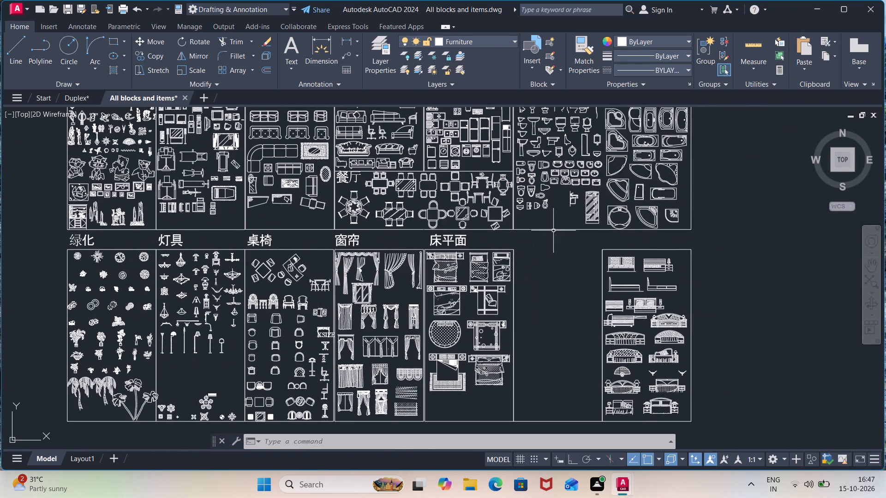
pyautogui.moveTo(589, 175); pyautogui.dragTo(527, 246, button='middle')
pyautogui.scroll(2, 481, 244)
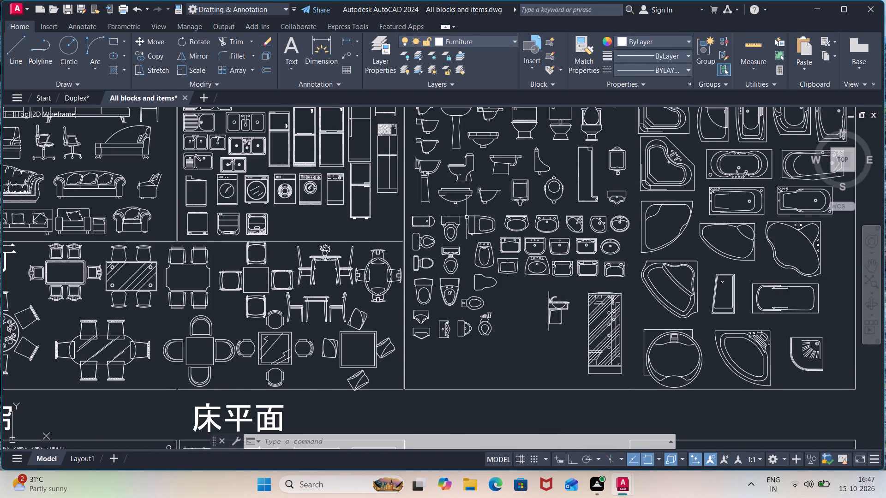
pyautogui.scroll(1, 467, 215)
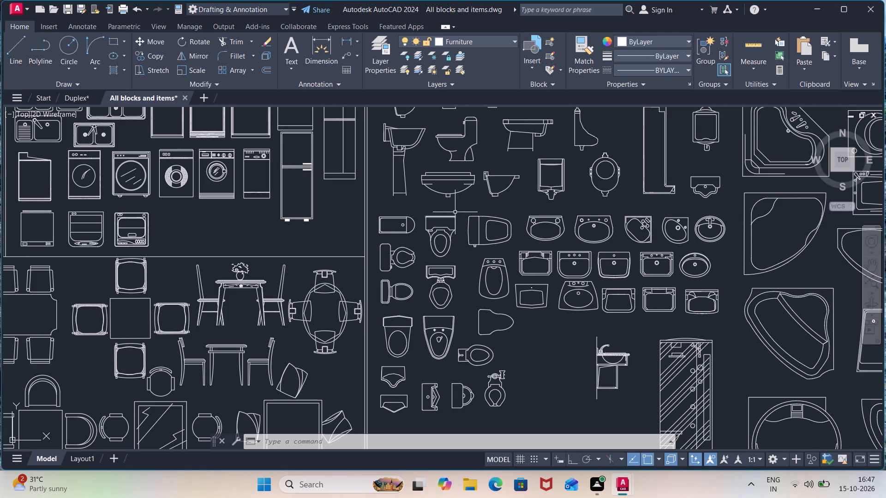
pyautogui.click(461, 210)
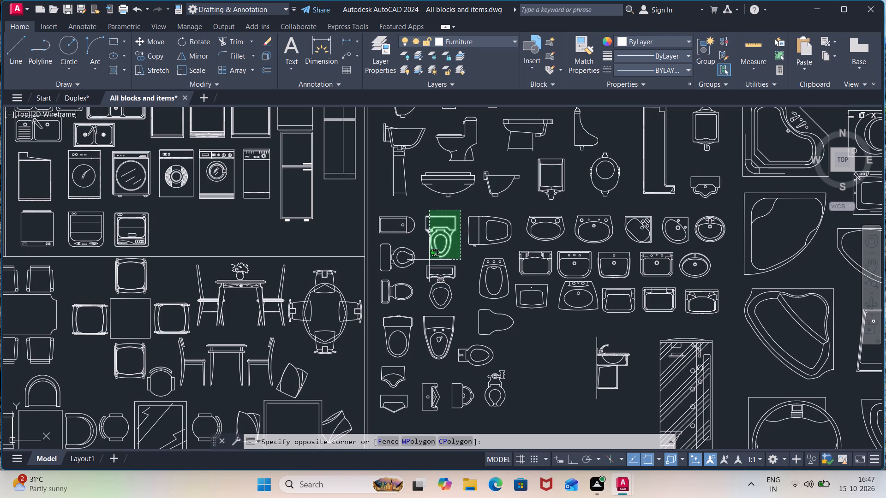
pyautogui.click(424, 261)
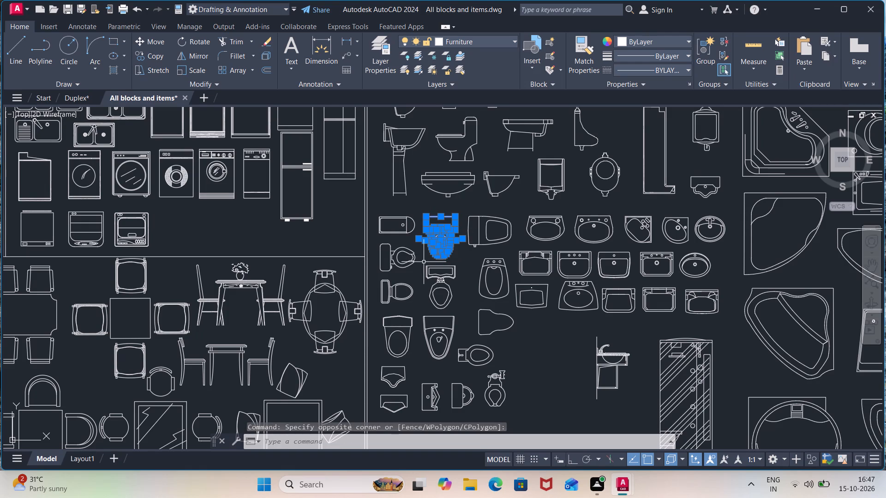
pyautogui.hotkey('ctrl', 'c')
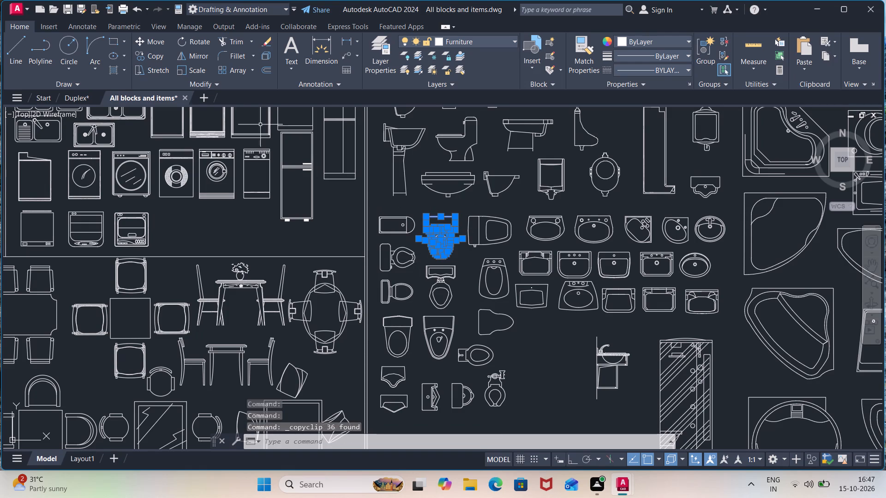
# Paste the toilet into the right room of the left plan's top row in Duplex.dwg, against the upper wall near the room's left corner.
pyautogui.click(77, 100)
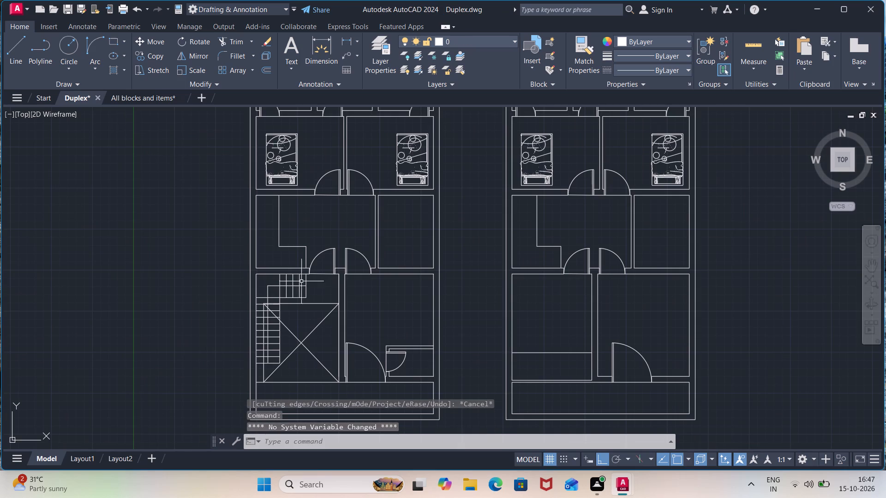
pyautogui.moveTo(483, 205); pyautogui.dragTo(478, 308, button='middle')
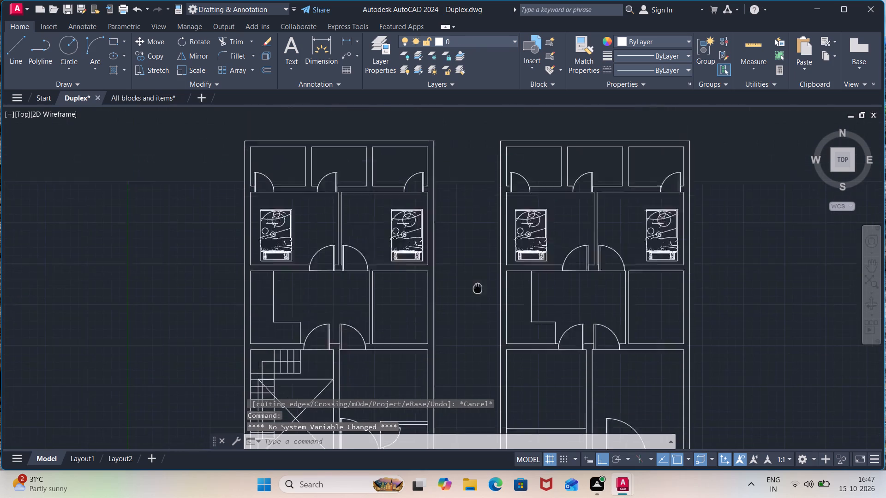
pyautogui.moveTo(478, 308); pyautogui.dragTo(476, 425, button='middle')
pyautogui.scroll(2, 385, 321)
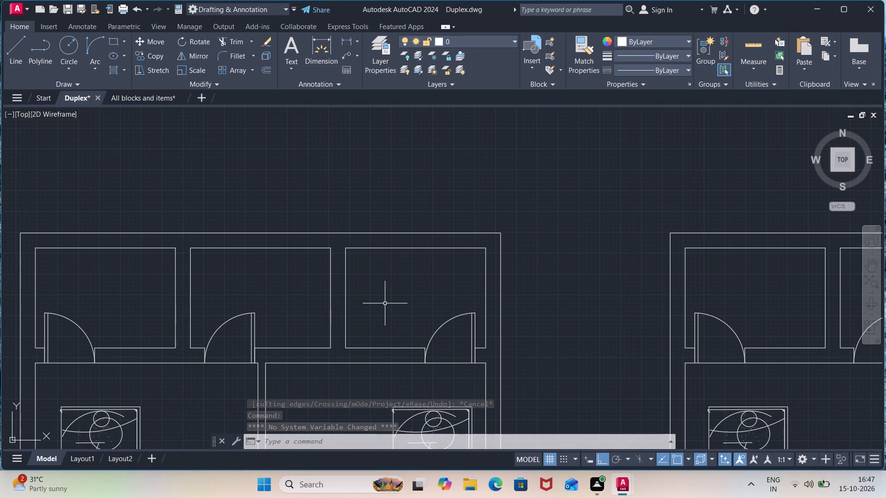
pyautogui.hotkey('ctrl', 'v')
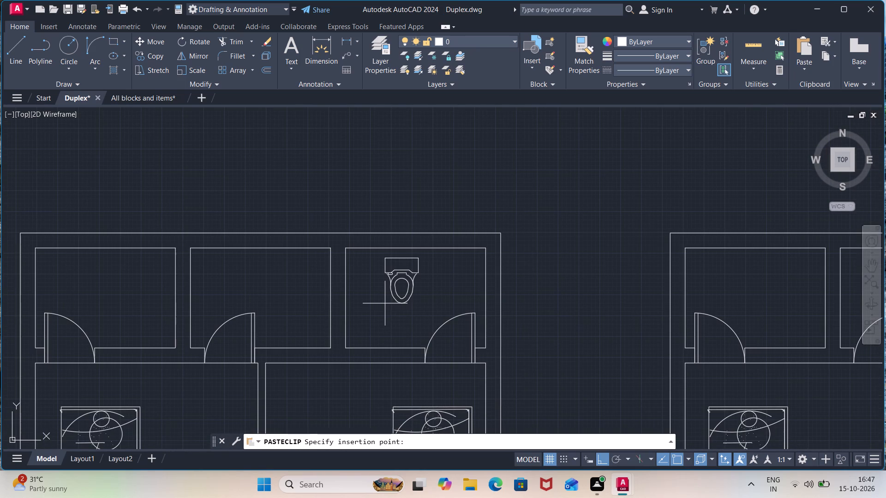
pyautogui.scroll(3, 353, 287)
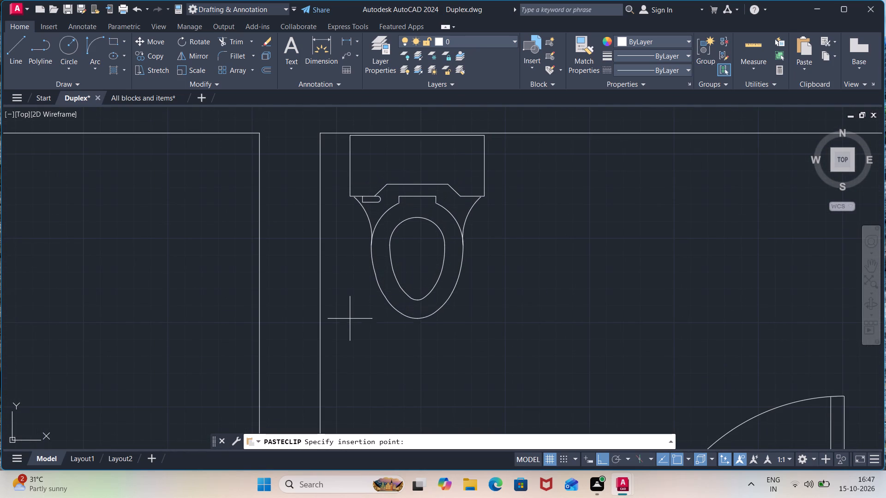
pyautogui.click(358, 317)
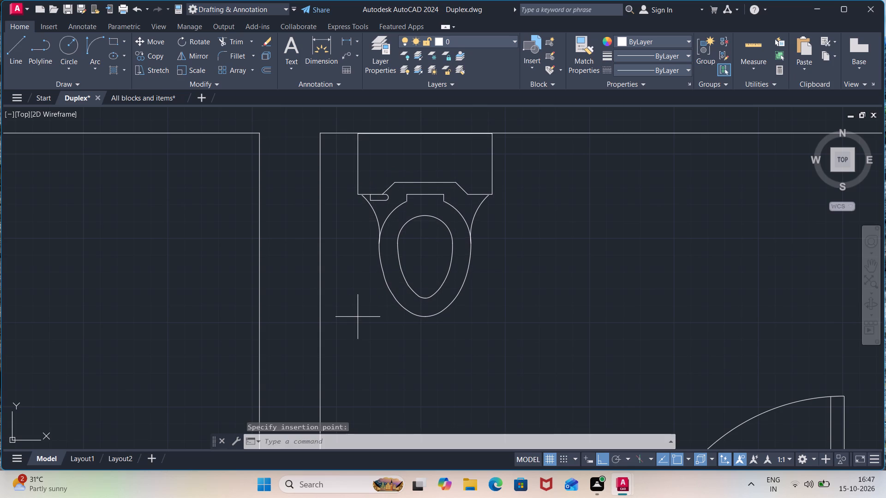
# Paste the toilet into the left room of the left plan's top row, near the room's upper-right corner.
pyautogui.scroll(-4, 352, 339)
pyautogui.moveTo(279, 330); pyautogui.dragTo(427, 291, button='middle')
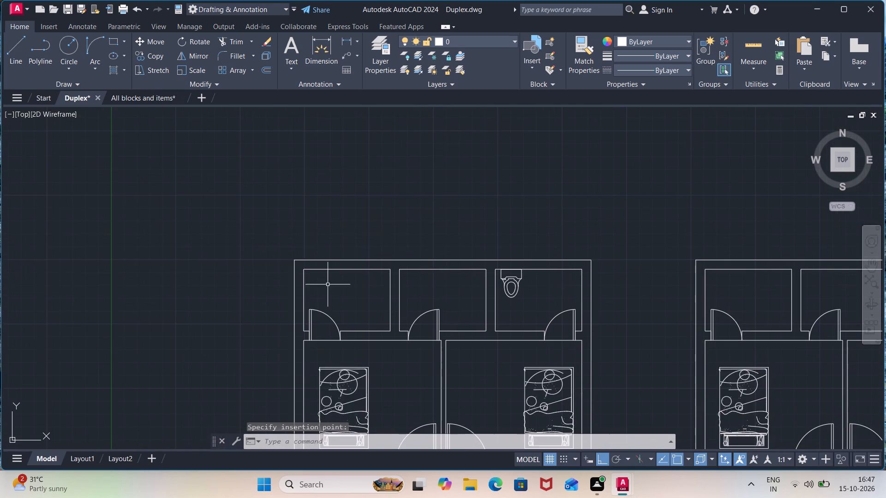
pyautogui.hotkey('ctrl', 'v')
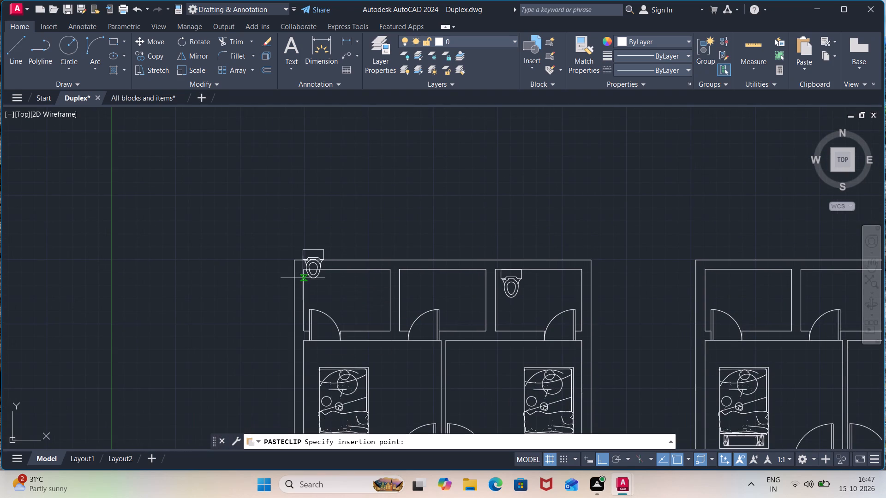
pyautogui.click(365, 300)
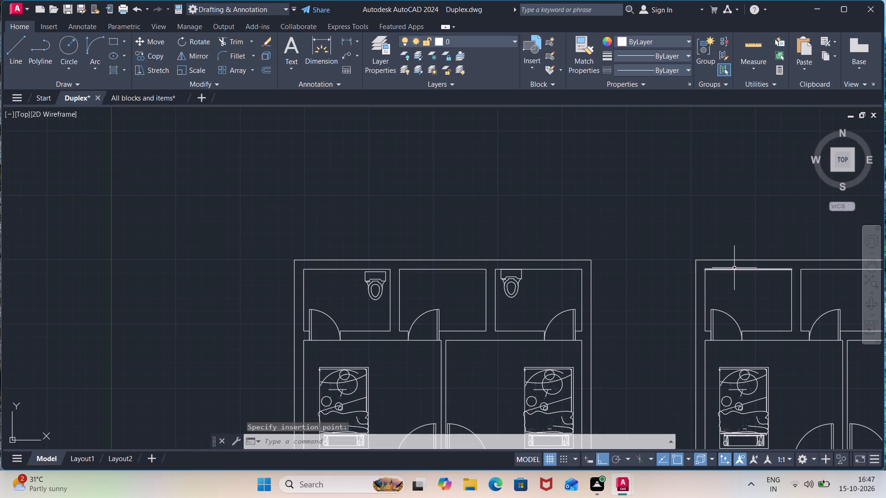
# Paste the toilet into the left room of the right plan's top row, near the room's upper-right corner.
pyautogui.moveTo(733, 286); pyautogui.dragTo(436, 266, button='middle')
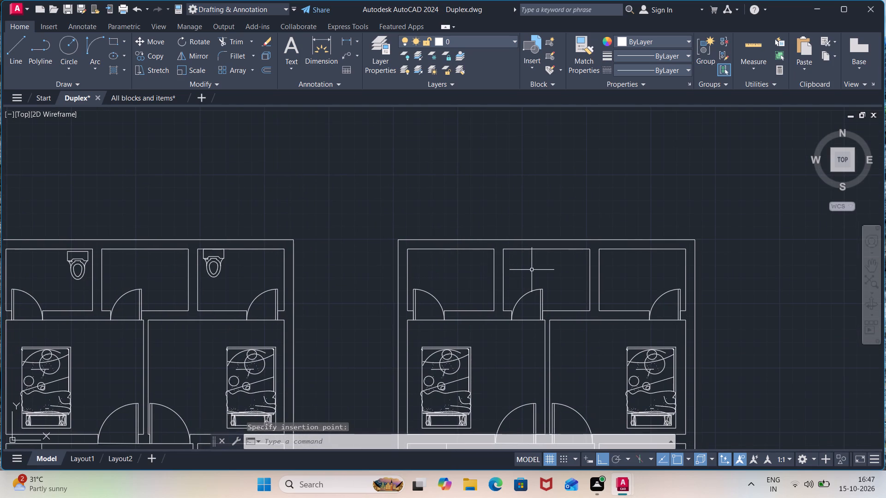
pyautogui.hotkey('ctrl', 'v')
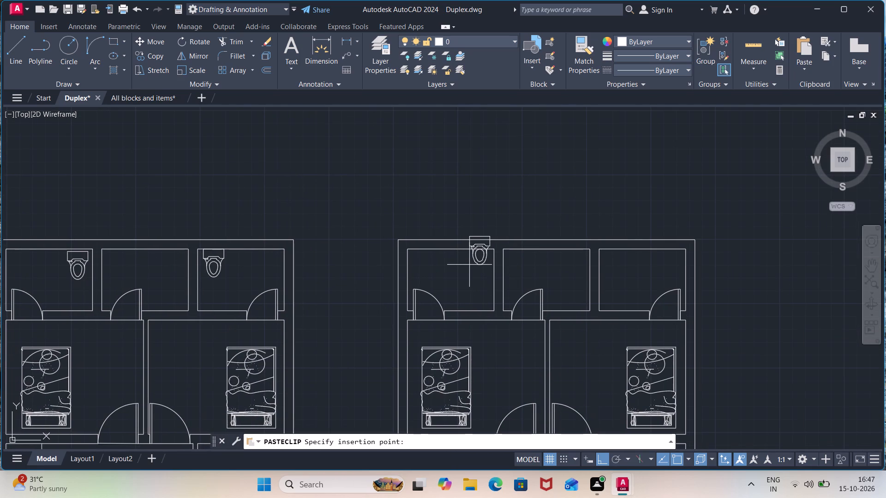
pyautogui.scroll(2, 467, 288)
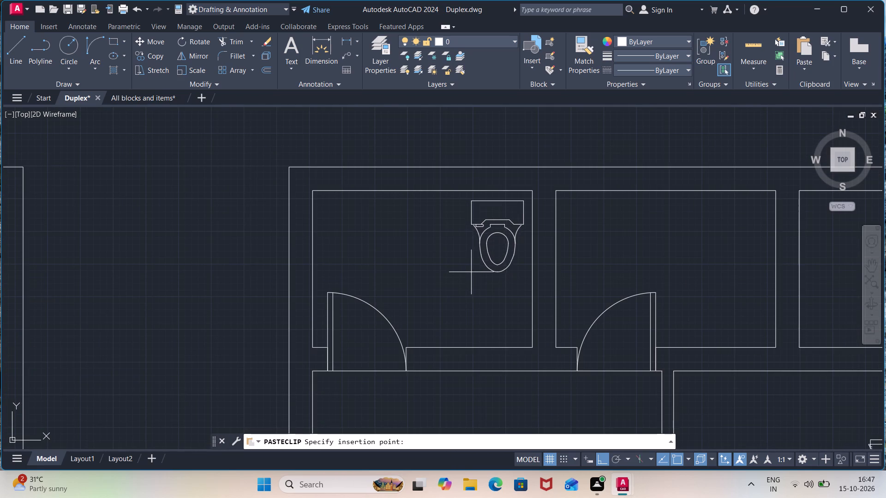
pyautogui.click(473, 267)
# Paste the toilet into the right room of the right plan's top row, near the room's upper-left corner.
pyautogui.scroll(-1, 696, 243)
pyautogui.moveTo(698, 243); pyautogui.dragTo(404, 278, button='middle')
pyautogui.click(483, 273)
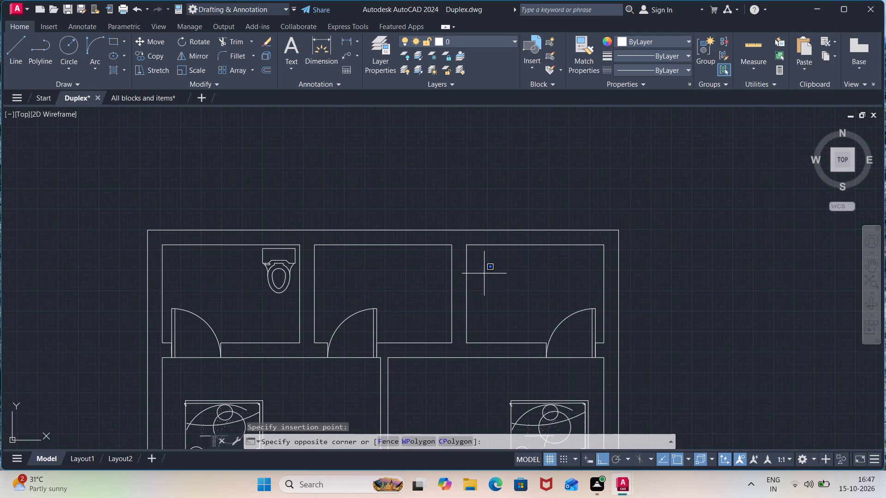
pyautogui.hotkey('ctrl', 'v')
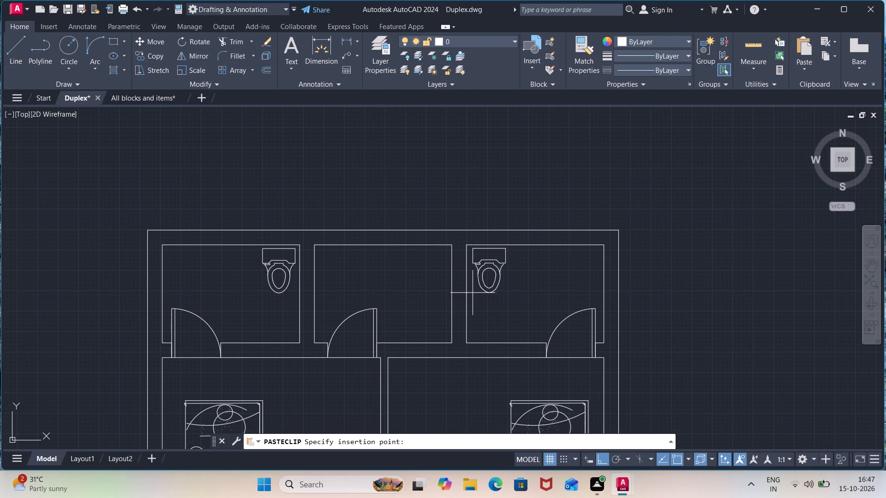
pyautogui.click(473, 293)
# Copy the top-view washbasin with two round taps, first in its row, from the All blocks and items drawing.
pyautogui.scroll(-2, 556, 290)
pyautogui.moveTo(552, 294); pyautogui.dragTo(557, 219, button='middle')
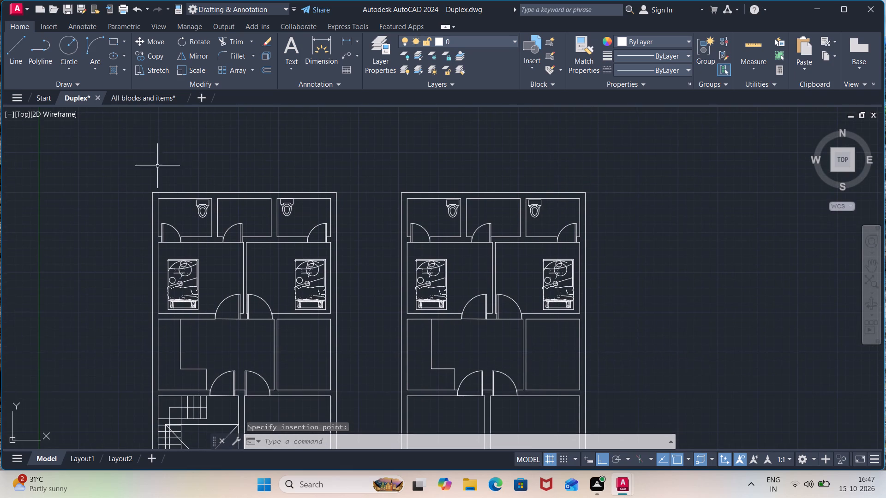
pyautogui.click(144, 96)
pyautogui.scroll(-1, 449, 272)
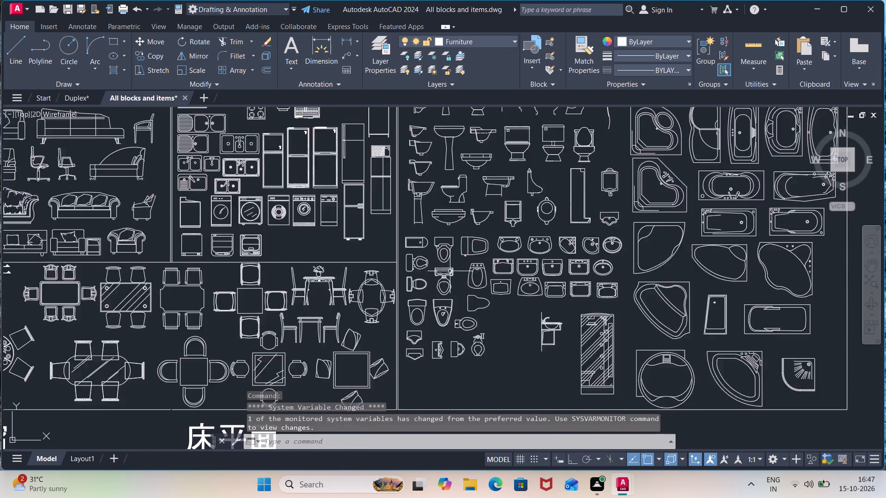
pyautogui.scroll(-1, 450, 271)
pyautogui.scroll(3, 506, 257)
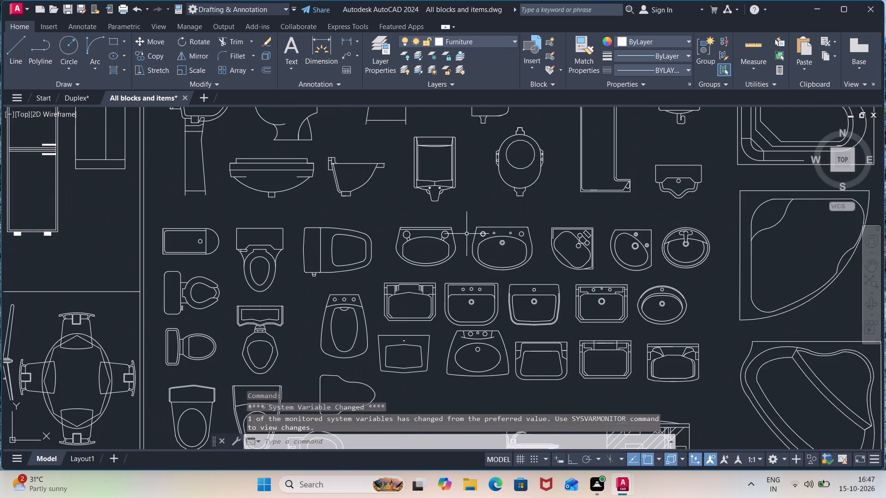
pyautogui.click(464, 222)
pyautogui.click(389, 269)
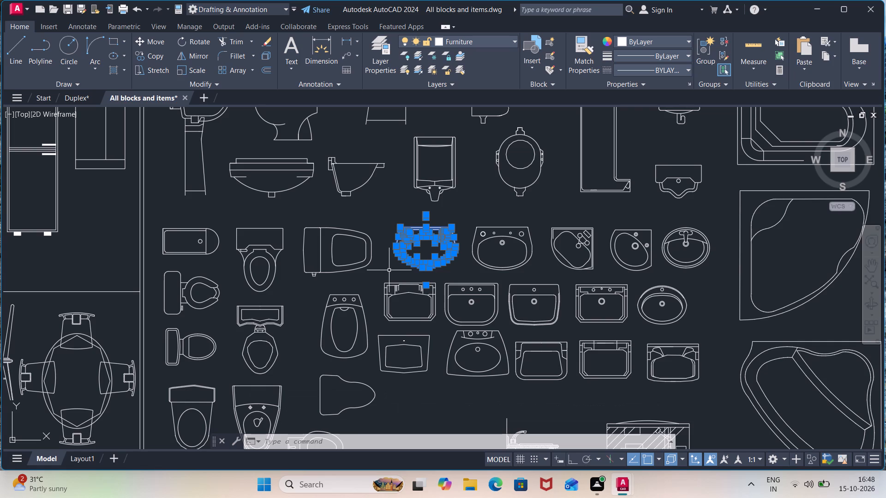
pyautogui.hotkey('ctrl', 'c')
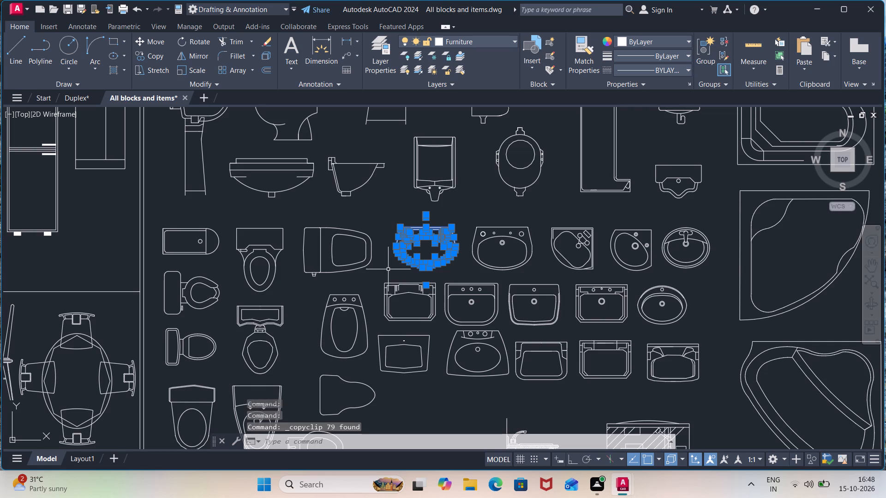
# Paste the washbasin into the left room of the left plan's top row in Duplex.dwg, against the upper wall near the room's left corner.
pyautogui.click(81, 94)
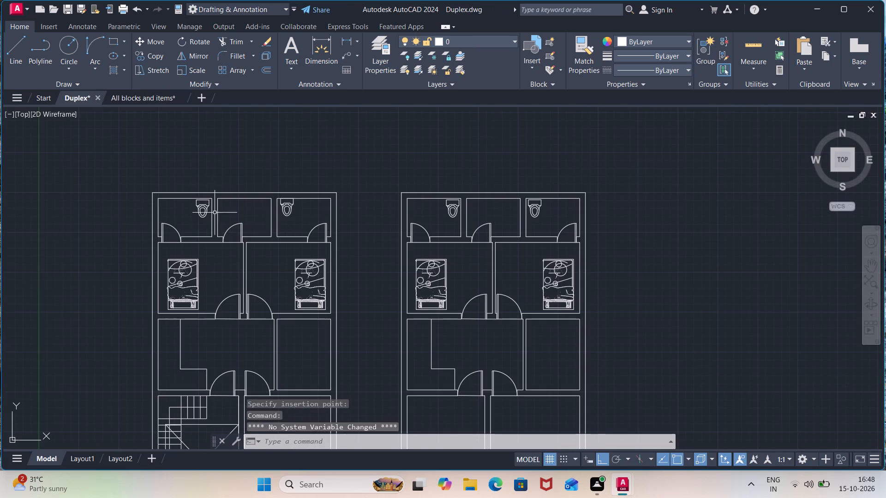
pyautogui.scroll(3, 178, 212)
pyautogui.hotkey('ctrl', 'v')
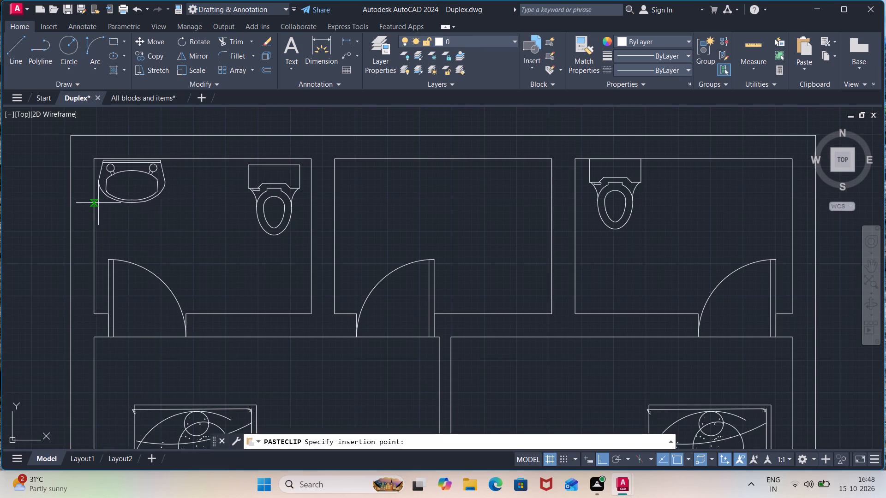
pyautogui.scroll(2, 94, 203)
pyautogui.moveTo(110, 205); pyautogui.dragTo(120, 285, button='middle')
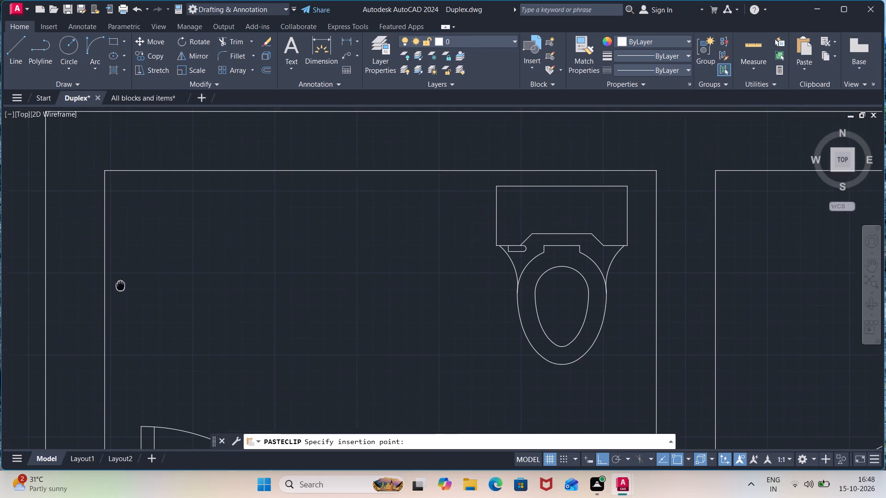
pyautogui.moveTo(120, 285); pyautogui.dragTo(121, 286, button='middle')
pyautogui.click(132, 281)
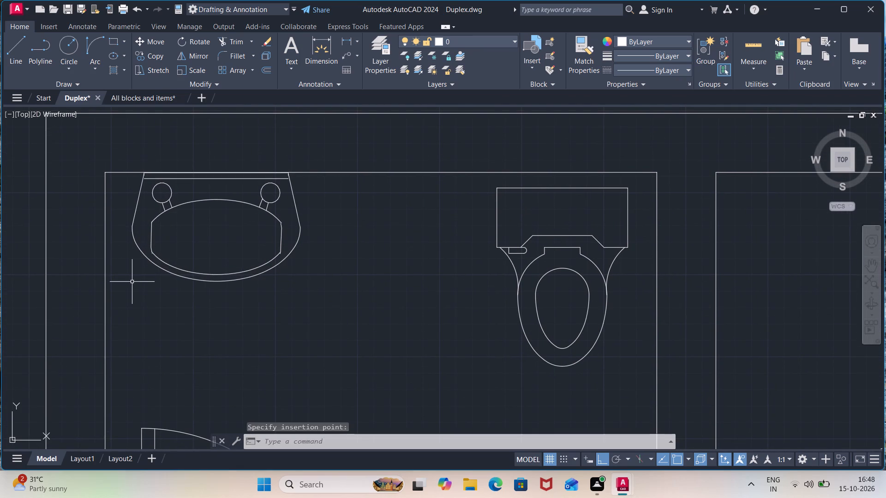
# Paste the washbasin into the right room of the left plan's top row, against the upper wall near the room's right corner.
pyautogui.scroll(-2, 515, 369)
pyautogui.moveTo(754, 342); pyautogui.dragTo(333, 304, button='middle')
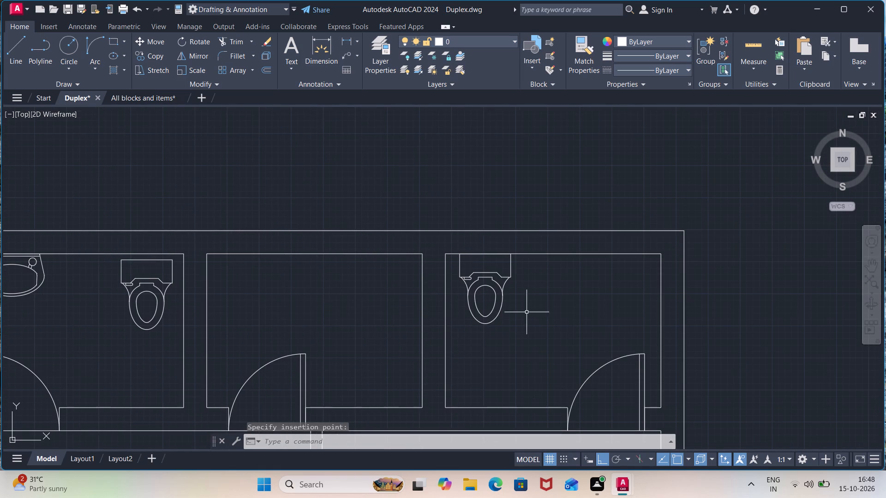
pyautogui.click(621, 294)
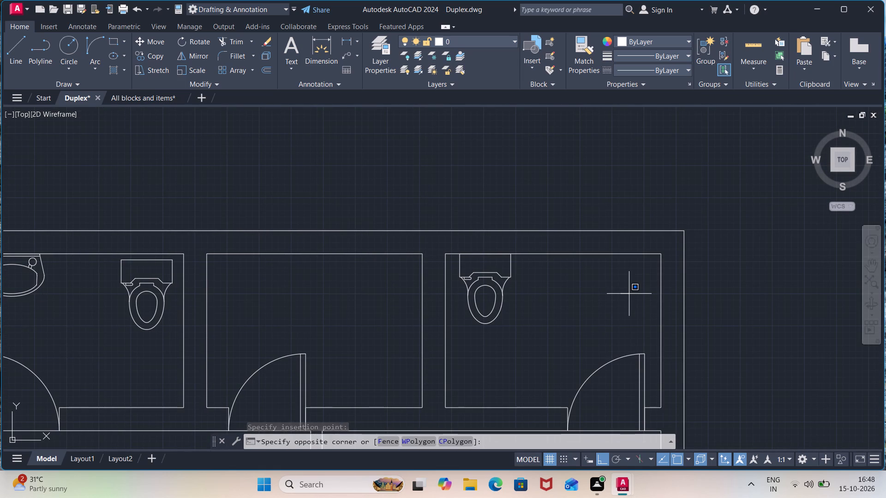
pyautogui.hotkey('ctrl', 'v')
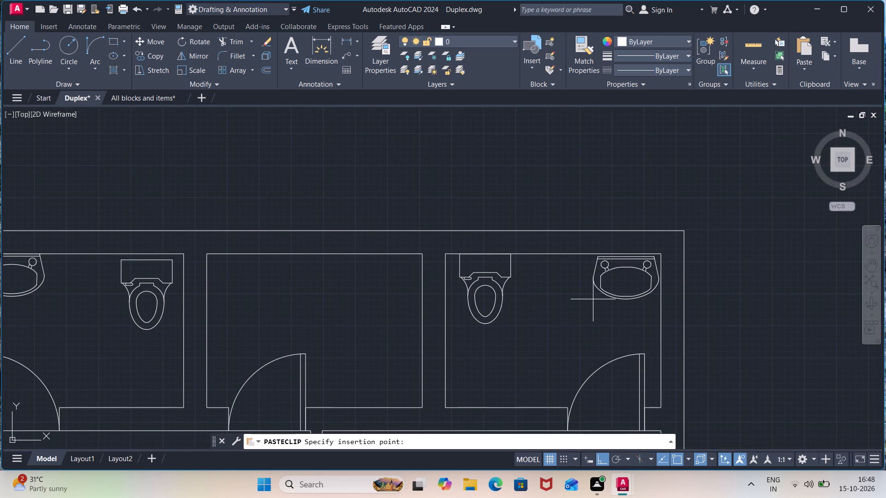
pyautogui.click(592, 298)
# Paste the washbasin into the left room of the right plan's top row, against the upper wall near the room's left corner.
pyautogui.scroll(-1, 770, 291)
pyautogui.moveTo(774, 291); pyautogui.dragTo(579, 297, button='middle')
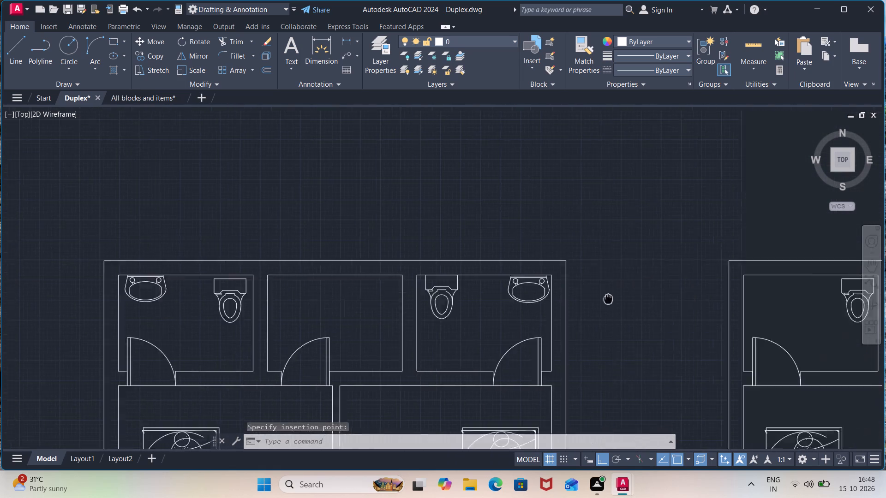
pyautogui.moveTo(579, 297); pyautogui.dragTo(287, 292, button='middle')
pyautogui.click(430, 300)
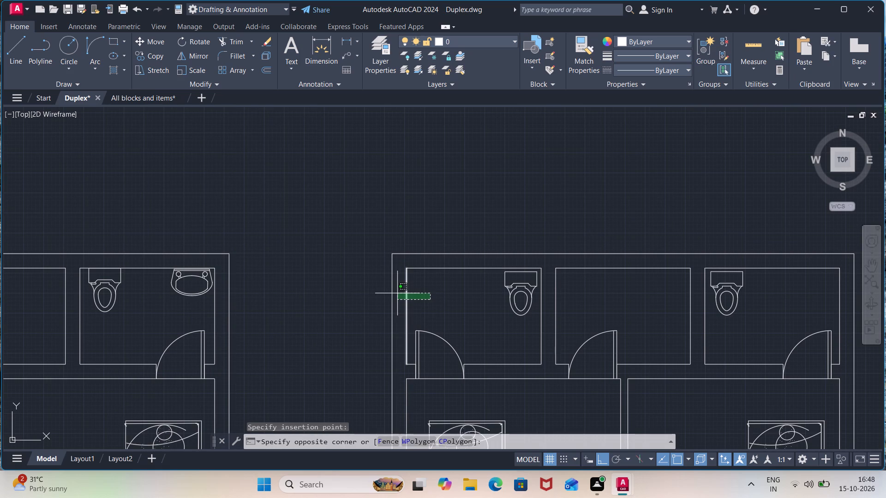
pyautogui.hotkey('ctrl', 'v')
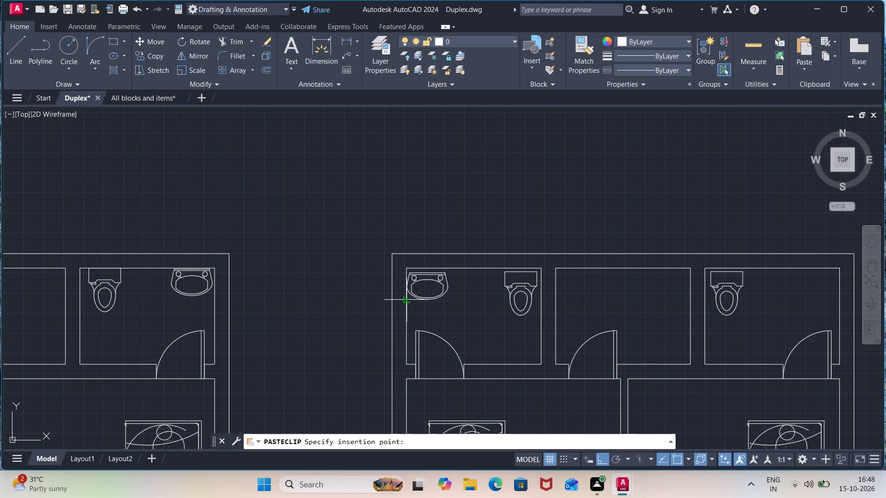
pyautogui.scroll(3, 409, 297)
pyautogui.click(412, 292)
# Paste the washbasin into the right room of the right plan's top row, against the upper wall near the room's right corner.
pyautogui.scroll(-3, 551, 296)
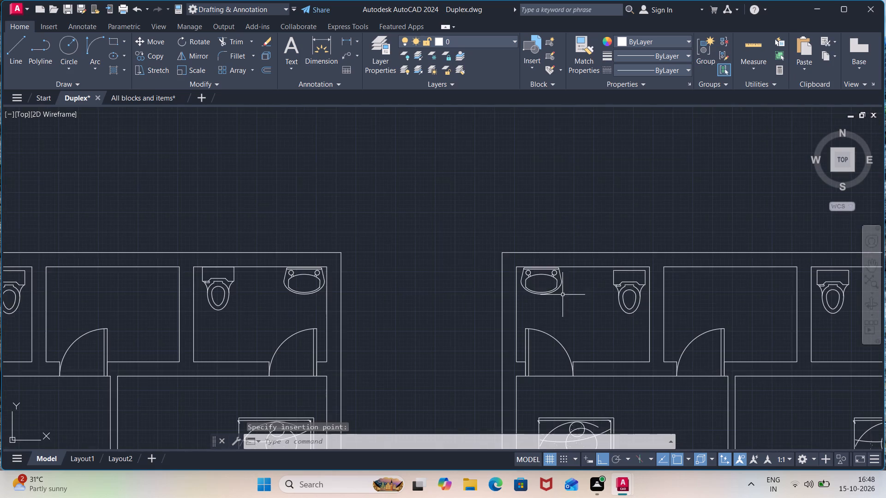
pyautogui.moveTo(575, 302); pyautogui.dragTo(309, 295, button='middle')
pyautogui.click(636, 285)
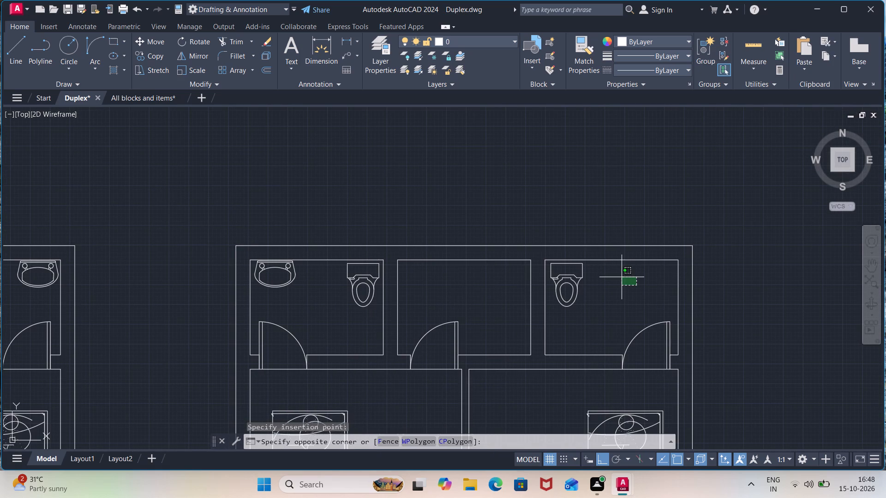
pyautogui.hotkey('ctrl', 'v')
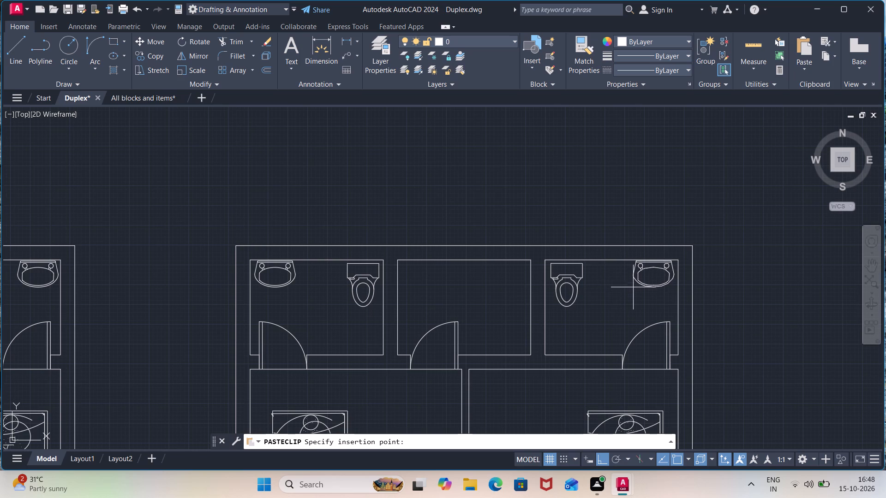
pyautogui.click(633, 287)
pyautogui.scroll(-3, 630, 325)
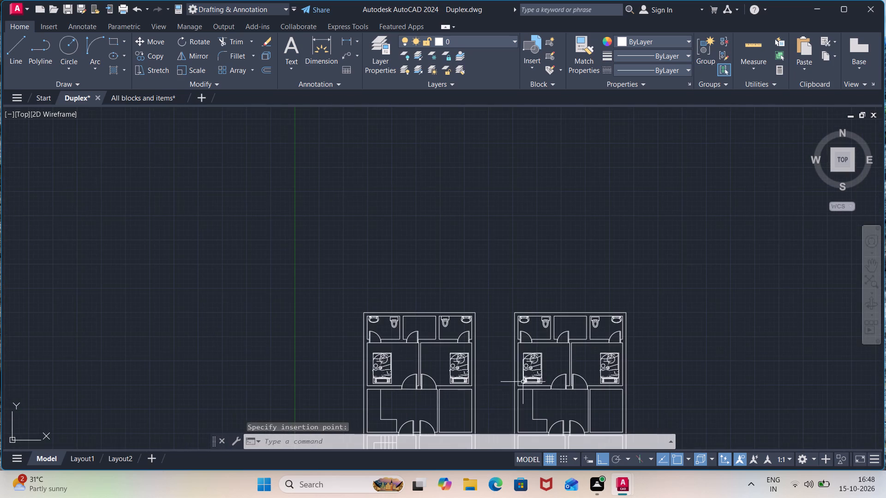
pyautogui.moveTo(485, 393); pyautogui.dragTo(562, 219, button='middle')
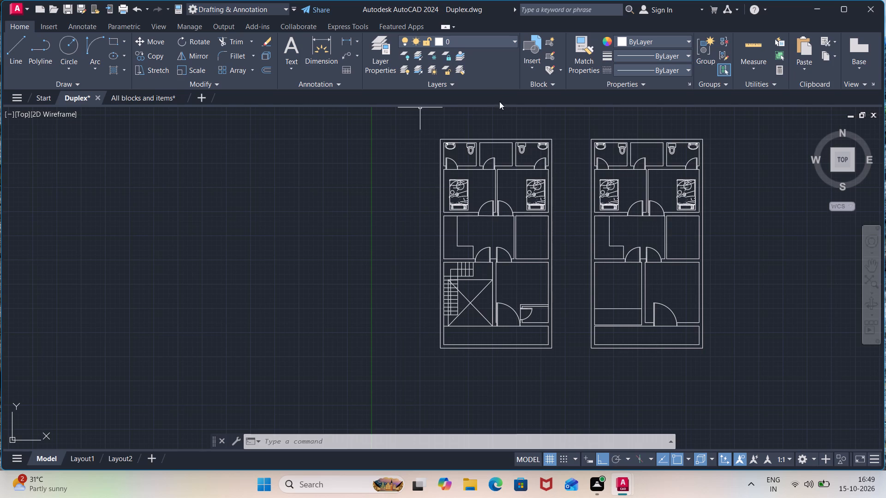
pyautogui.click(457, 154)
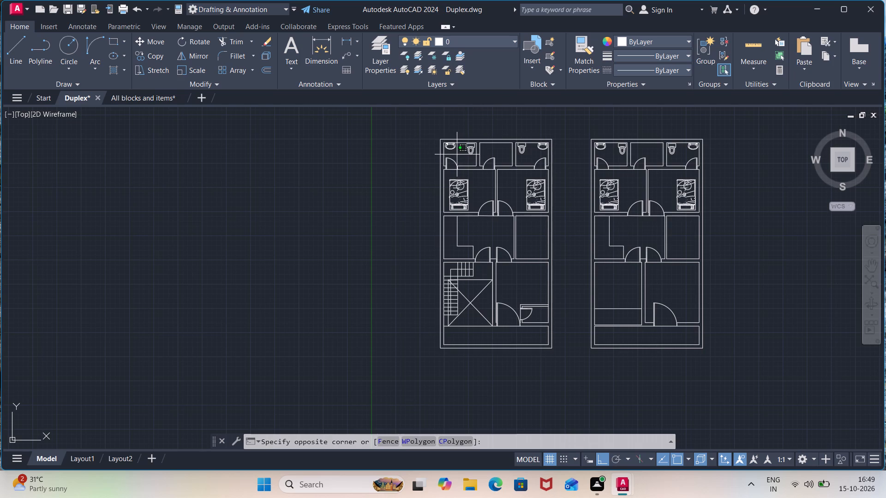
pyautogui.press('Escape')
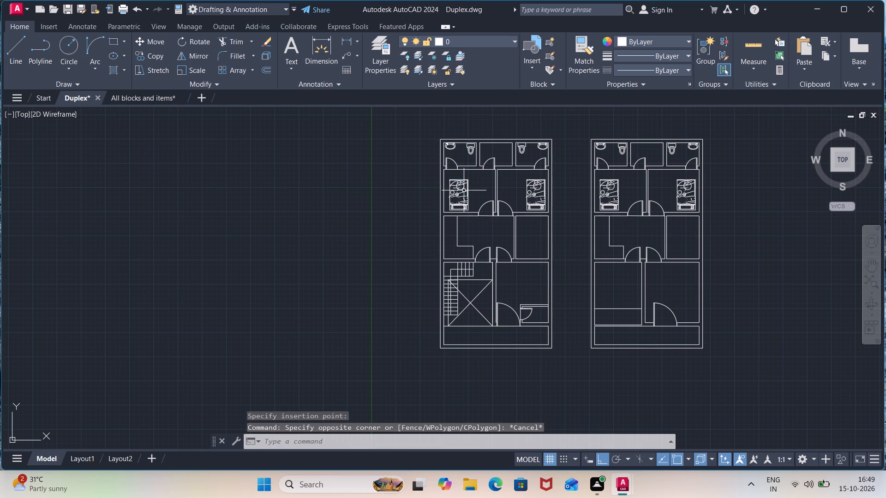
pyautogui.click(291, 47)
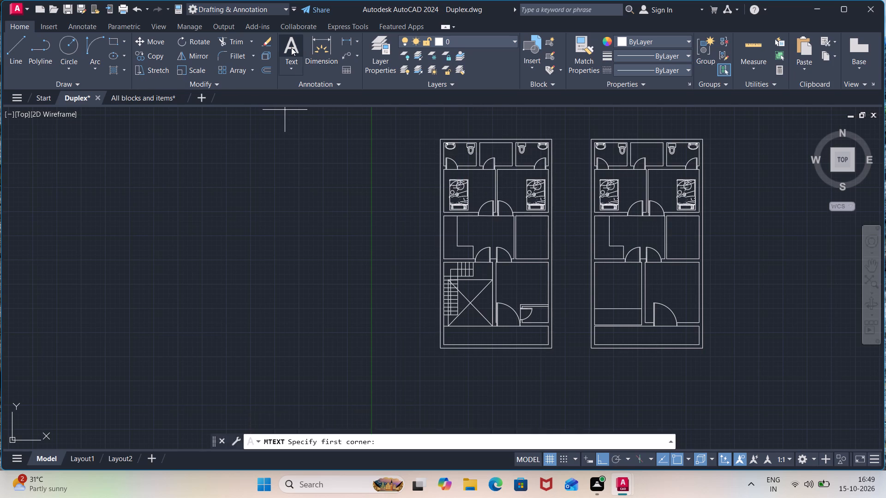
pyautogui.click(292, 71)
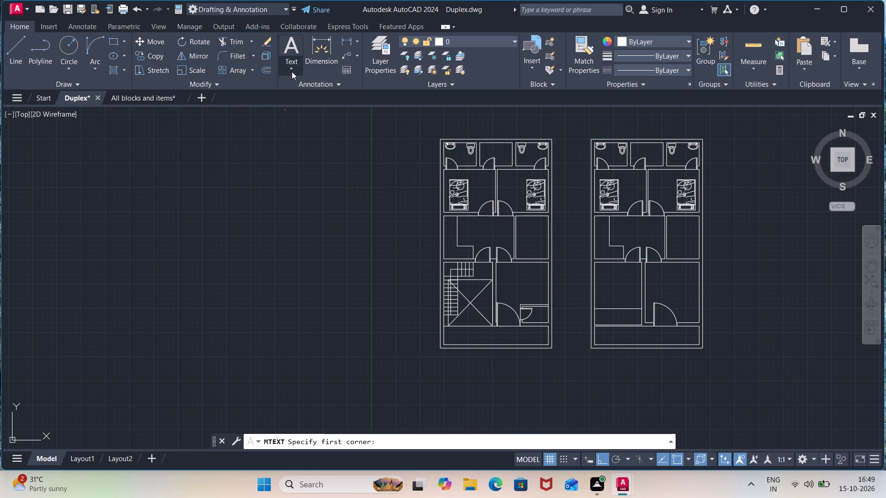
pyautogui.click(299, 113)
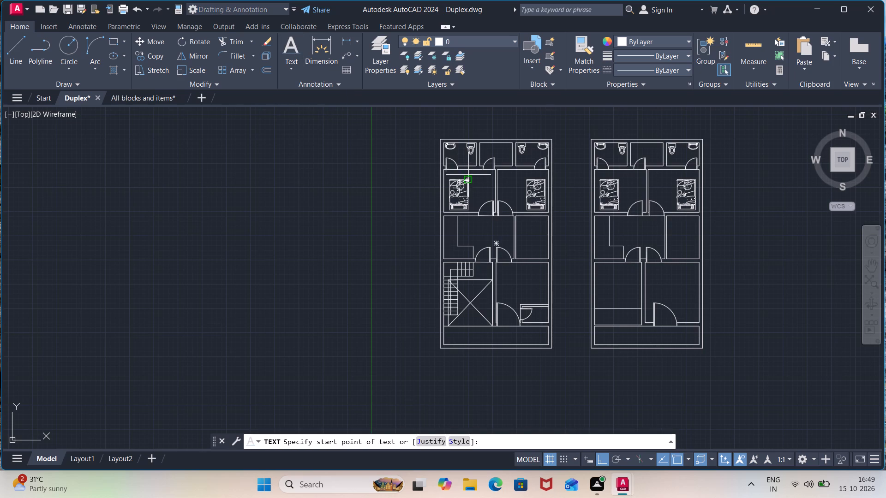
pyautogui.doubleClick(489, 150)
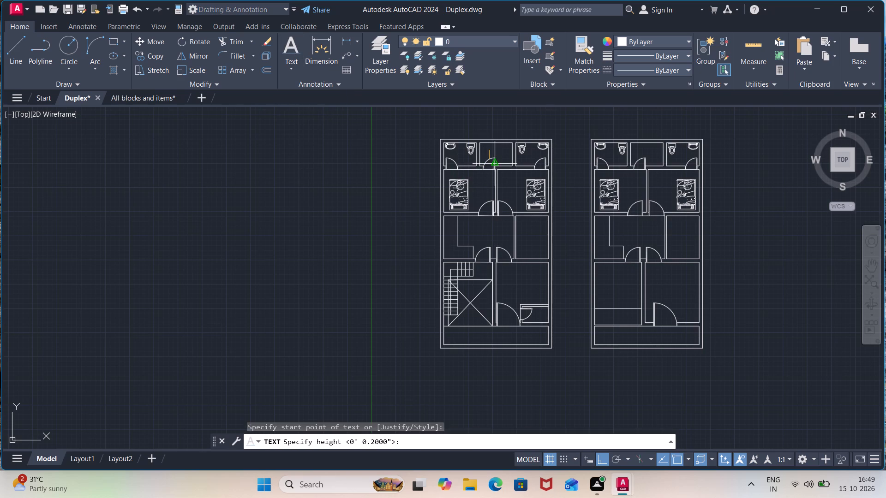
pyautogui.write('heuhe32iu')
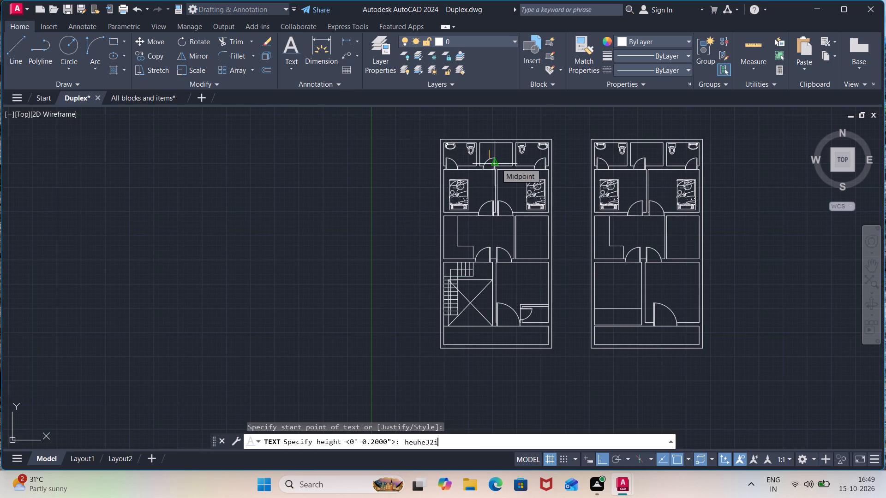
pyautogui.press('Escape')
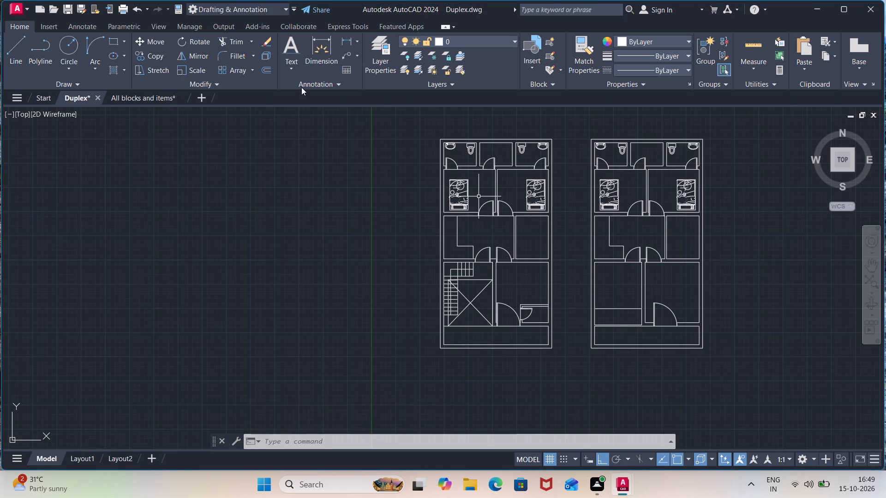
# Begin a single-line text beside the left plan with a height of 6" and a rotation angle of 0.
pyautogui.scroll(1, 527, 215)
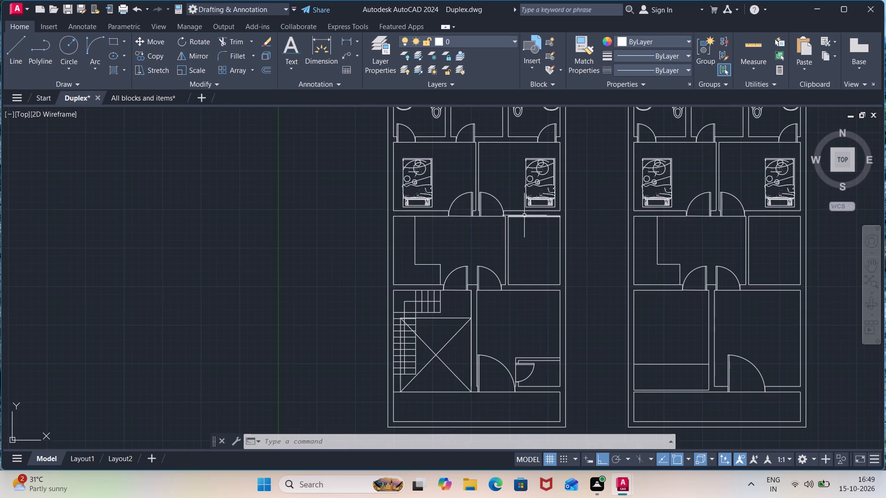
pyautogui.moveTo(477, 176); pyautogui.dragTo(427, 192, button='middle')
pyautogui.scroll(-1, 477, 176)
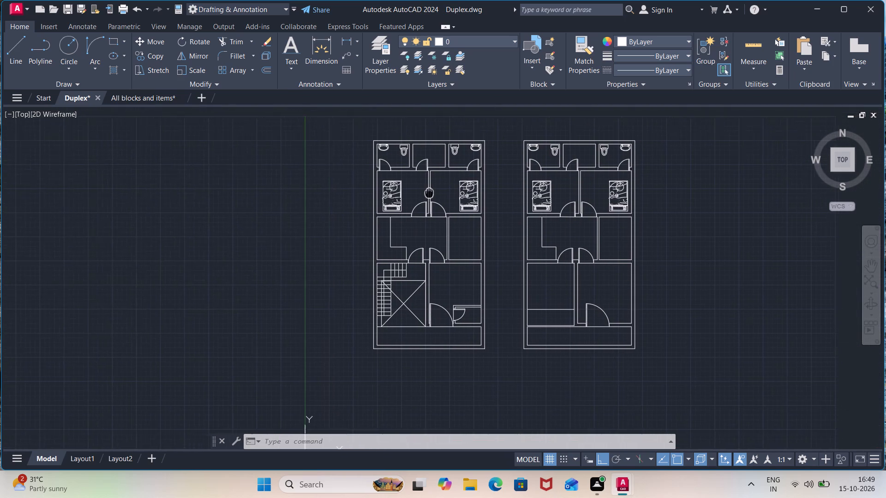
pyautogui.moveTo(427, 192); pyautogui.dragTo(379, 191, button='middle')
pyautogui.scroll(1, 350, 181)
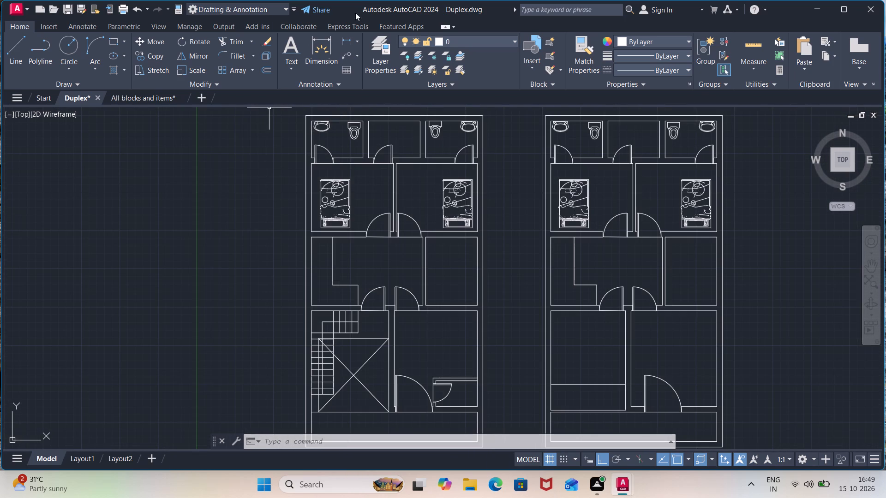
pyautogui.click(284, 53)
pyautogui.click(287, 66)
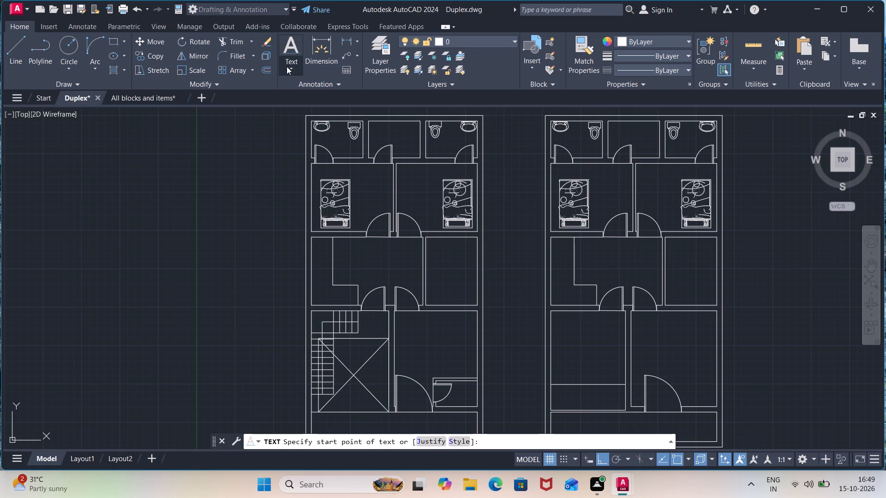
pyautogui.click(314, 109)
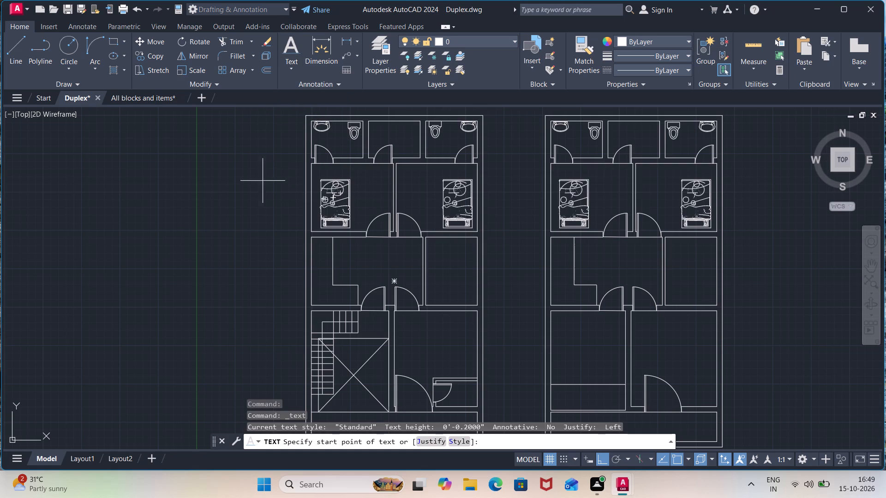
pyautogui.click(225, 184)
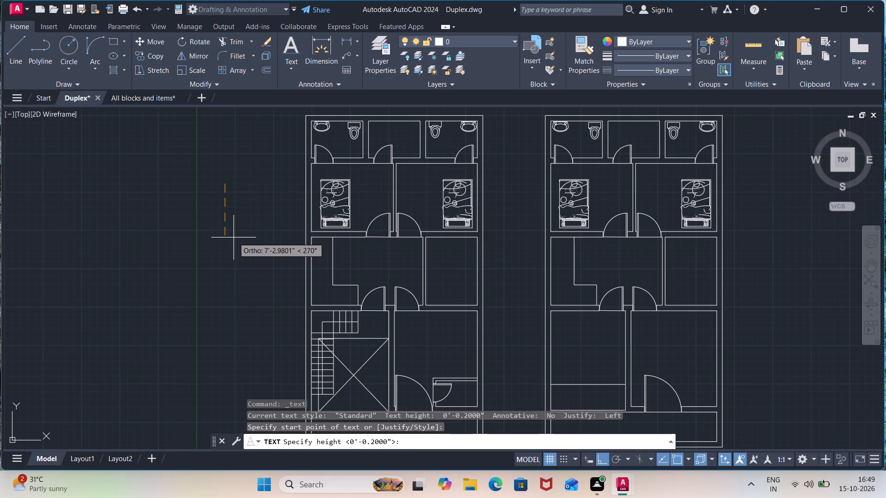
pyautogui.press('6')
pyautogui.hotkey('shift', '"')
pyautogui.press('Return')
pyautogui.press('0')
pyautogui.press('Return')
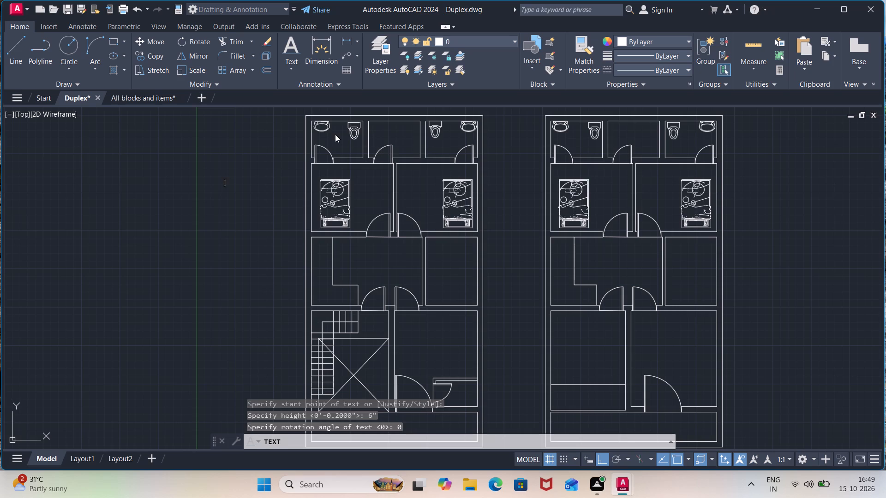
# Place the text BATH below the washbasin in the left room of the left plan's top row.
pyautogui.click(323, 137)
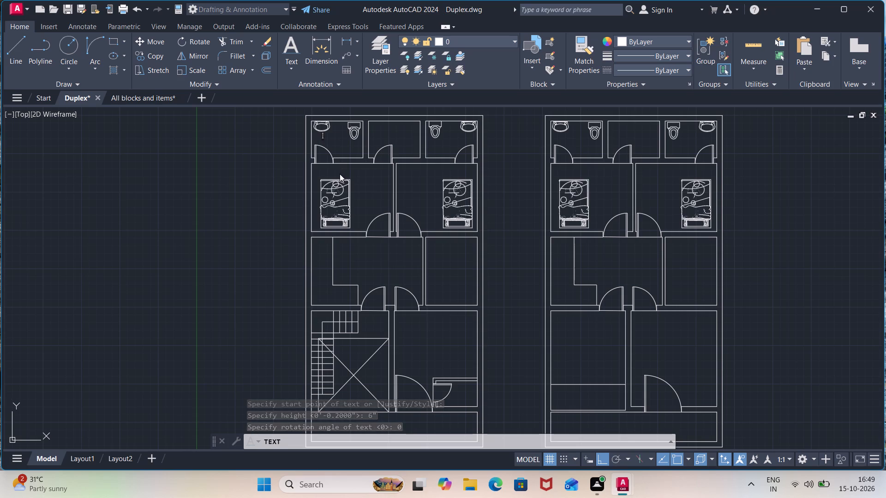
pyautogui.click(315, 133)
pyautogui.click(312, 135)
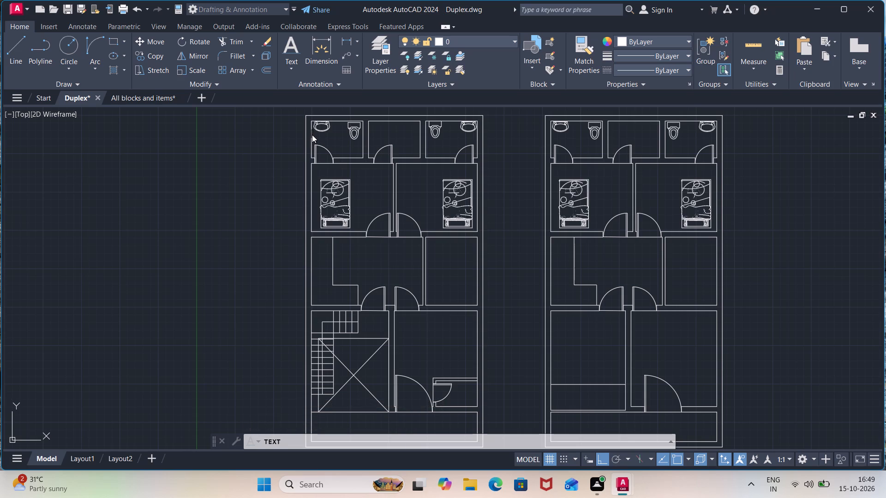
pyautogui.scroll(2, 312, 135)
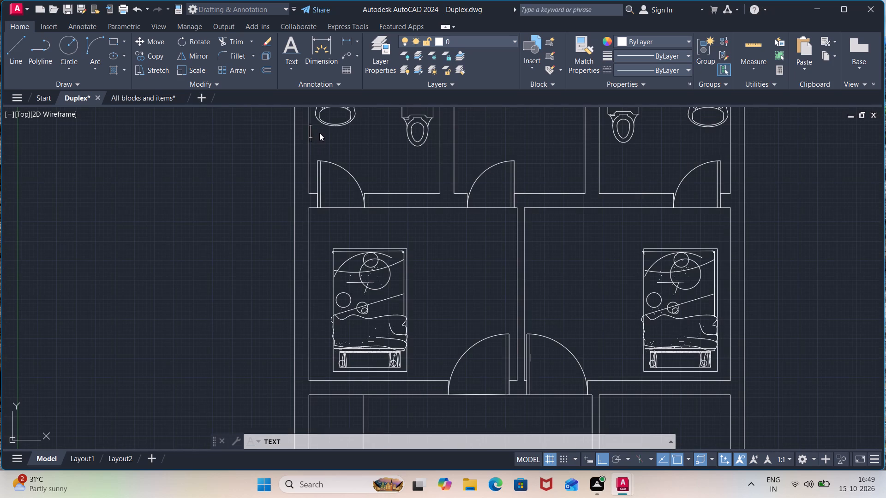
pyautogui.click(315, 134)
pyautogui.click(314, 137)
pyautogui.scroll(1, 314, 138)
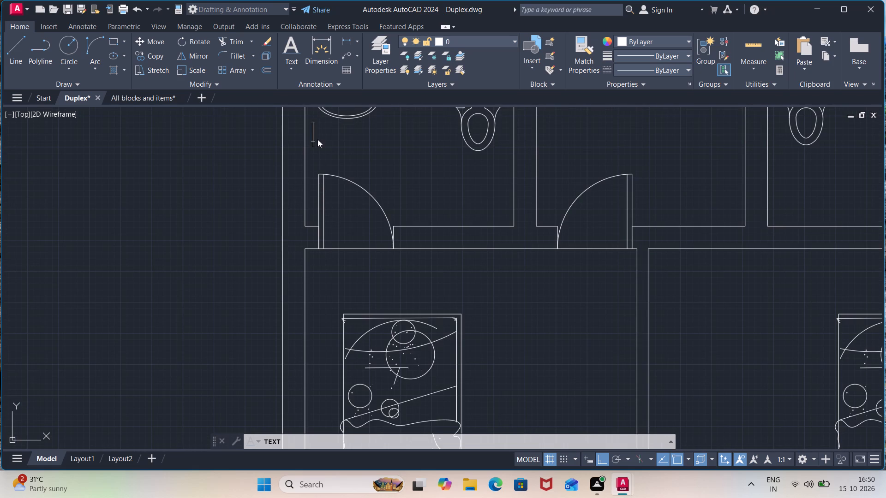
pyautogui.click(317, 139)
pyautogui.write('bath')
pyautogui.press('BackSpace')
pyautogui.press('BackSpace')
pyautogui.press('BackSpace')
pyautogui.press('BackSpace')
pyautogui.write('BATH')
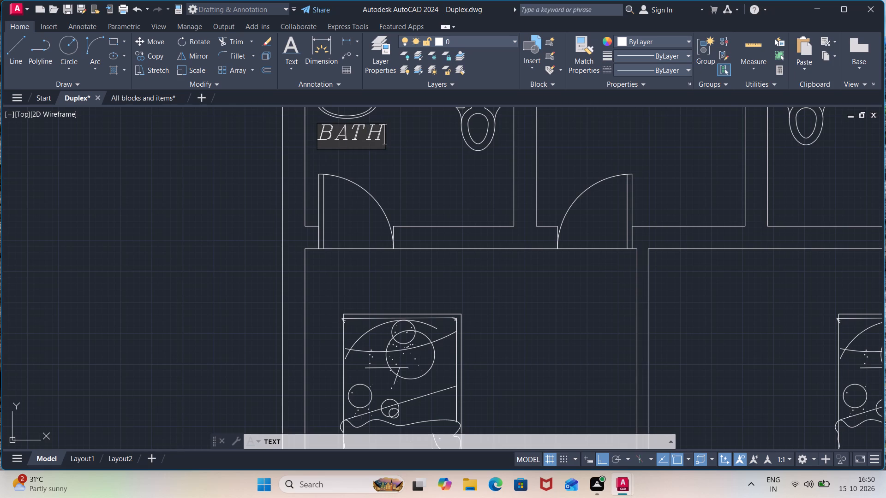
# Add the room size 7'X5' as a second line under the BATH label.
pyautogui.press('Return')
pyautogui.press('7')
pyautogui.write("'-")
pyautogui.press('x')
pyautogui.write("5'")
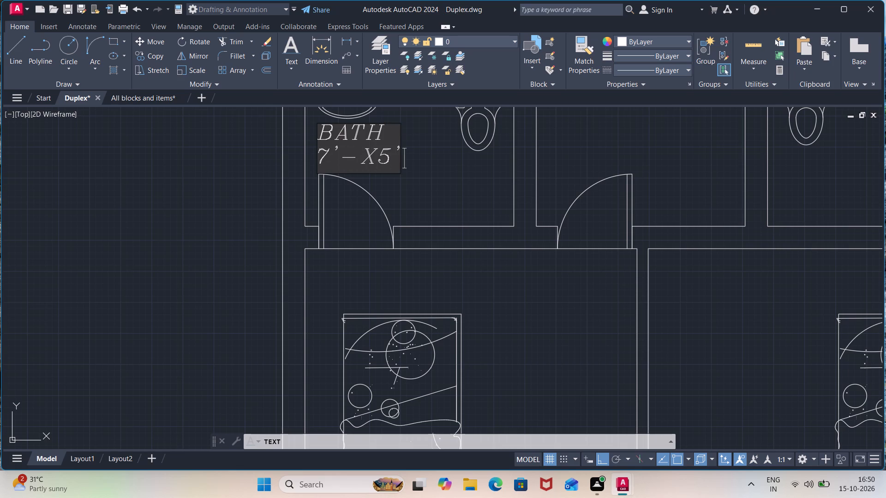
pyautogui.press('Left')
pyautogui.press('Left')
pyautogui.press('Left')
pyautogui.press('BackSpace')
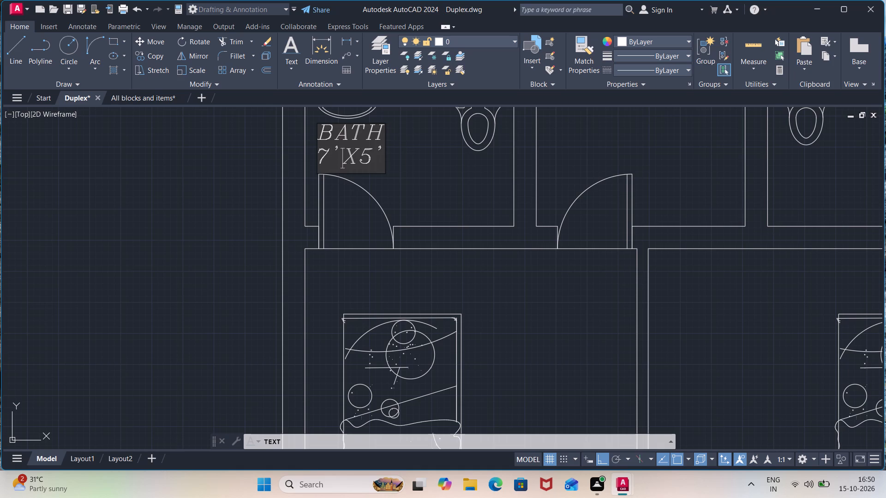
pyautogui.press('BackSpace')
pyautogui.press("'")
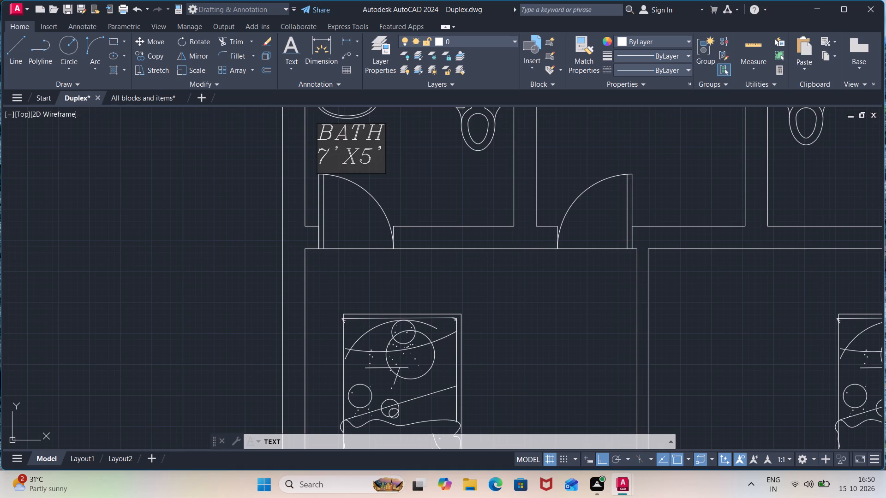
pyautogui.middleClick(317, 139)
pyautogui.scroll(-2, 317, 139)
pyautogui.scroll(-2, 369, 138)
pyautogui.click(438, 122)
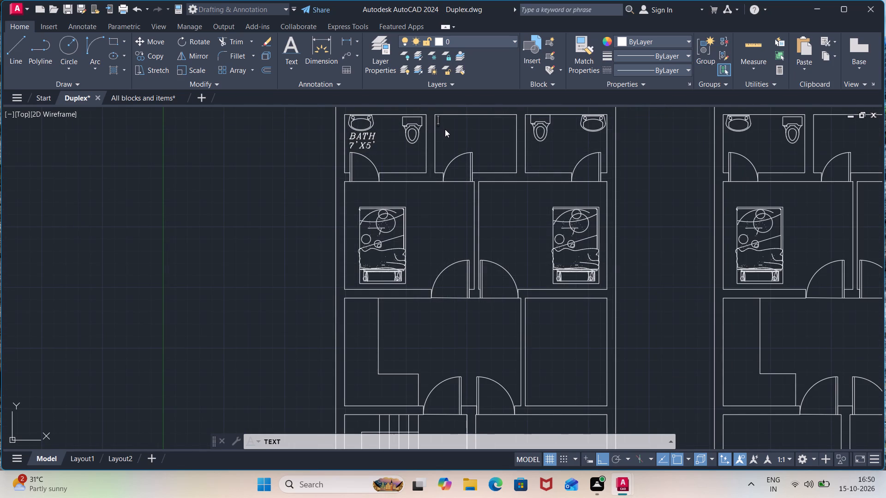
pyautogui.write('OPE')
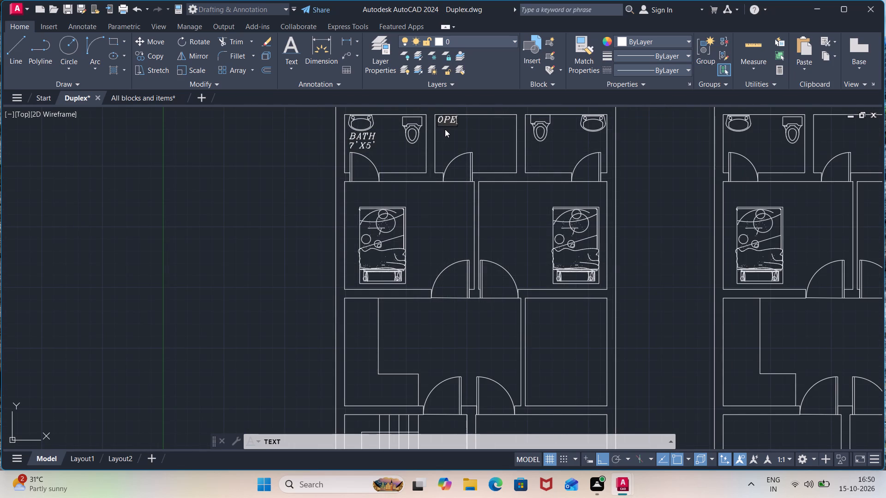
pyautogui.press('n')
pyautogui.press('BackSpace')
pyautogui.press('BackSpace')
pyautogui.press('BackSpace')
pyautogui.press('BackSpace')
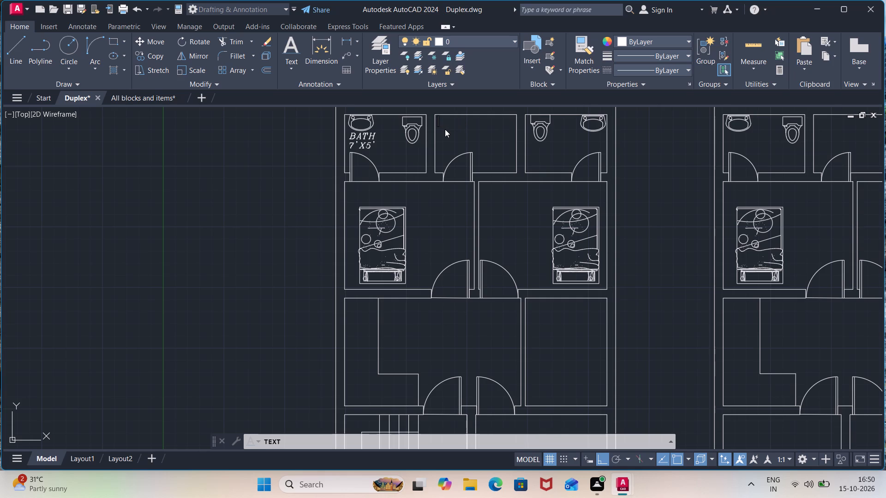
# Label the middle room of the left plan's top row OPEN, with 8'X5'6" on a second line, near its upper-left corner.
pyautogui.click(441, 125)
pyautogui.write('OPEN')
pyautogui.press('Return')
pyautogui.write("8'")
pyautogui.press('x')
pyautogui.write("5'")
pyautogui.press('6')
pyautogui.hotkey('shift', '"')
# Label the right room of the left plan's top row BATH, with 7'X5' on a second line, beside the toilet.
pyautogui.doubleClick(550, 139)
pyautogui.write('BARH')
pyautogui.press('BackSpace')
pyautogui.press('BackSpace')
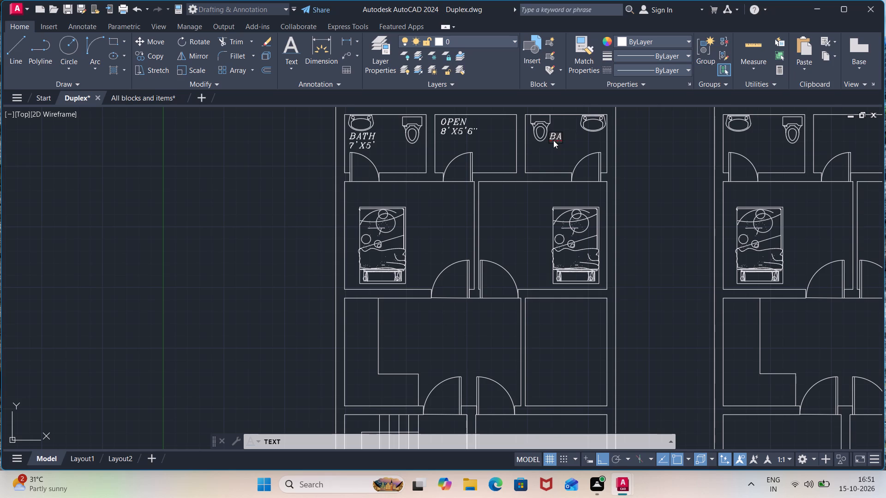
pyautogui.write('TH')
pyautogui.press('Return')
pyautogui.press('7')
pyautogui.press("'")
pyautogui.write('X5')
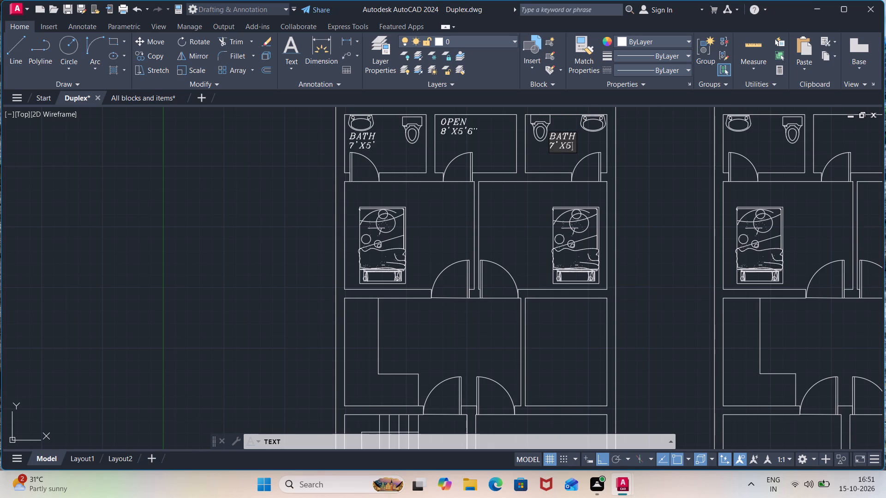
pyautogui.press("'")
# Label the left plan's left bedroom BED ROOM, with 11'6"X10' on a second line, near the bed's upper-right corner.
pyautogui.click(417, 203)
pyautogui.write('BED')
pyautogui.press('space')
pyautogui.write('ROOO')
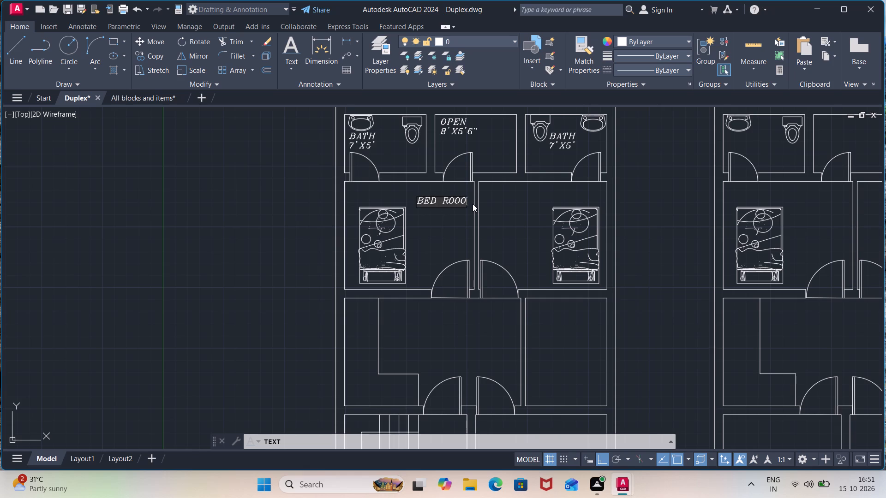
pyautogui.press('BackSpace')
pyautogui.press('m')
pyautogui.press('Return')
pyautogui.write("11'")
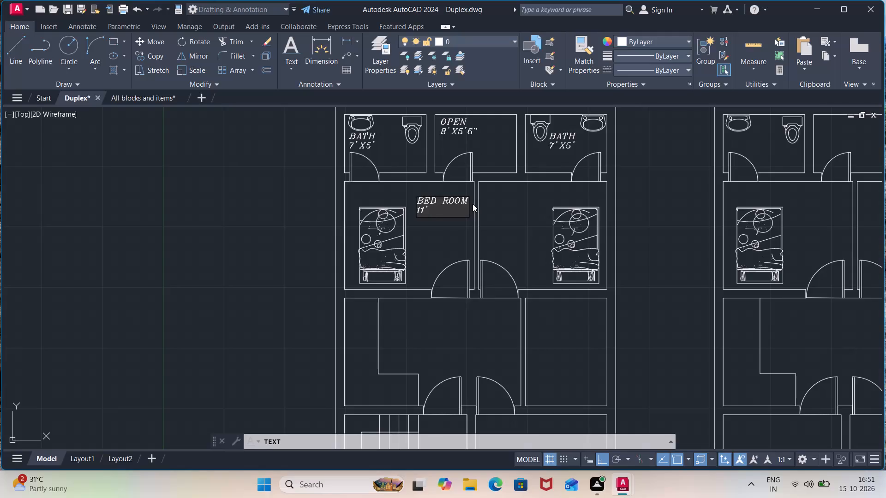
pyautogui.press('6')
pyautogui.hotkey('shift', '"')
pyautogui.press('x')
pyautogui.write('10')
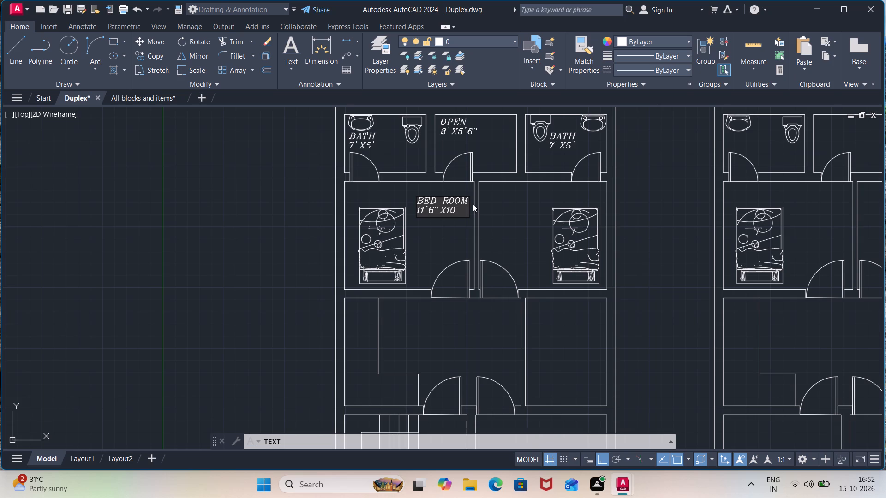
pyautogui.press("'")
# Label the left plan's right bedroom BED ROOM, with 11'X10' on a second line, near the room's upper-left corner.
pyautogui.doubleClick(488, 199)
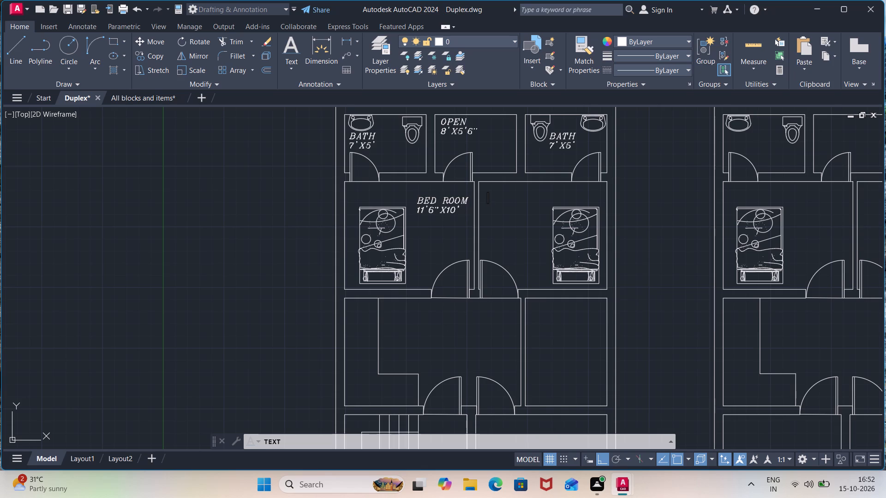
pyautogui.write('BED ROOM')
pyautogui.press('Return')
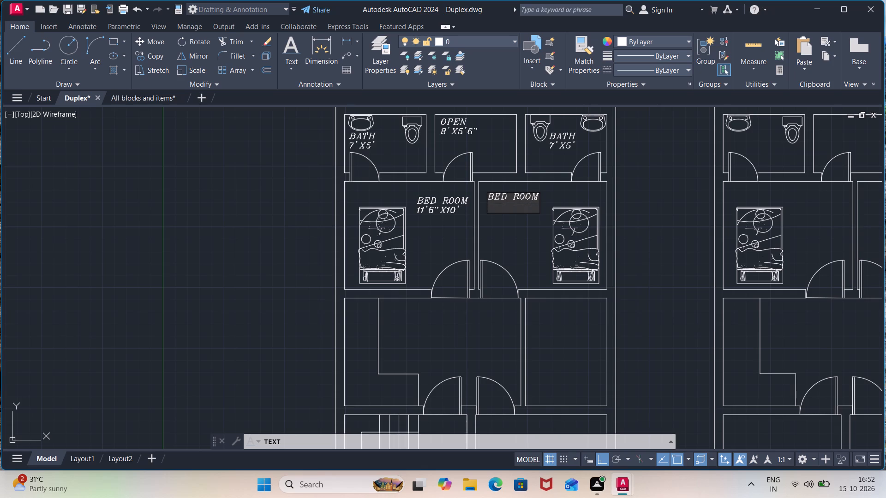
pyautogui.write('11')
pyautogui.press("'")
pyautogui.press('x')
pyautogui.write('10')
pyautogui.press("'")
# Label the large room below the left plan's bedrooms LOUNGE/KITCHEN, with 15'6"X10' on a second line.
pyautogui.click(402, 320)
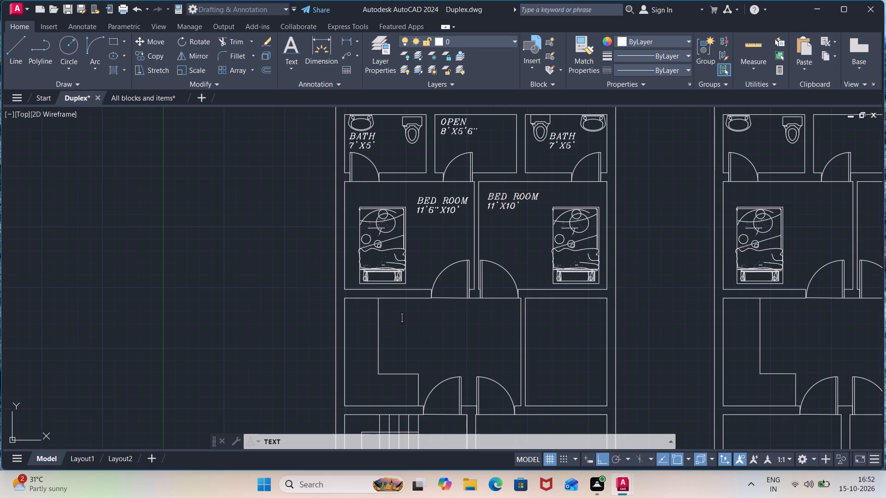
pyautogui.write('LI')
pyautogui.press('BackSpace')
pyautogui.press('o')
pyautogui.write('UNGE')
pyautogui.write('/KIT')
pyautogui.write('CHEN')
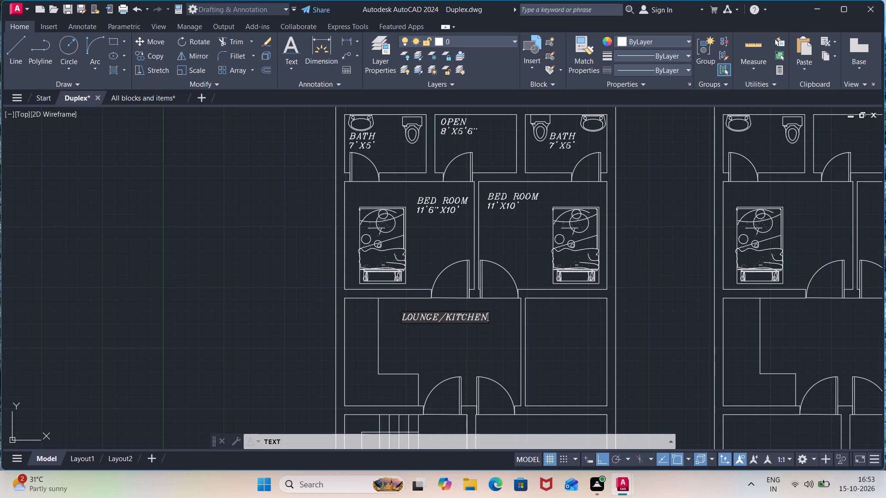
pyautogui.press('Return')
pyautogui.write('15')
pyautogui.press("'")
pyautogui.write('6"')
pyautogui.press('x')
pyautogui.write('10')
pyautogui.press("'")
# Label the room beside the left plan's LOUNGE/KITCHEN DRAWING, with 12'X13' on a second line.
pyautogui.doubleClick(545, 318)
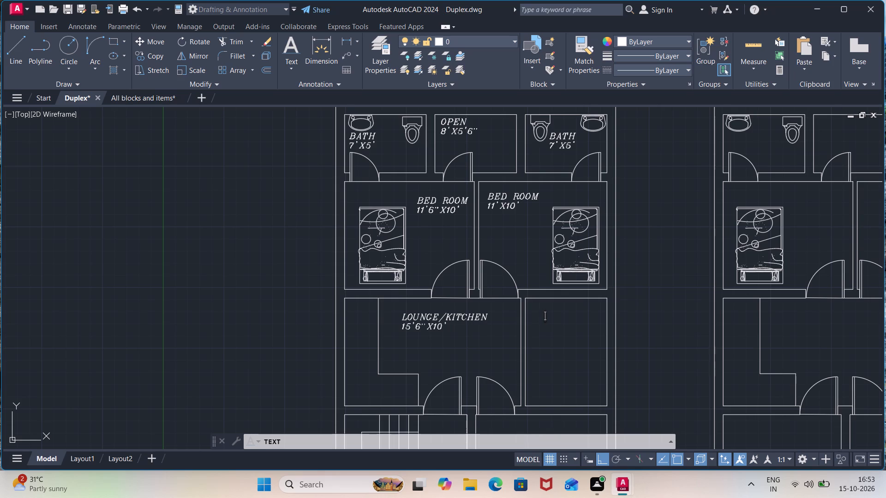
pyautogui.write('DR')
pyautogui.write('AWING')
pyautogui.press('Return')
pyautogui.write("12'")
pyautogui.write("X13'")
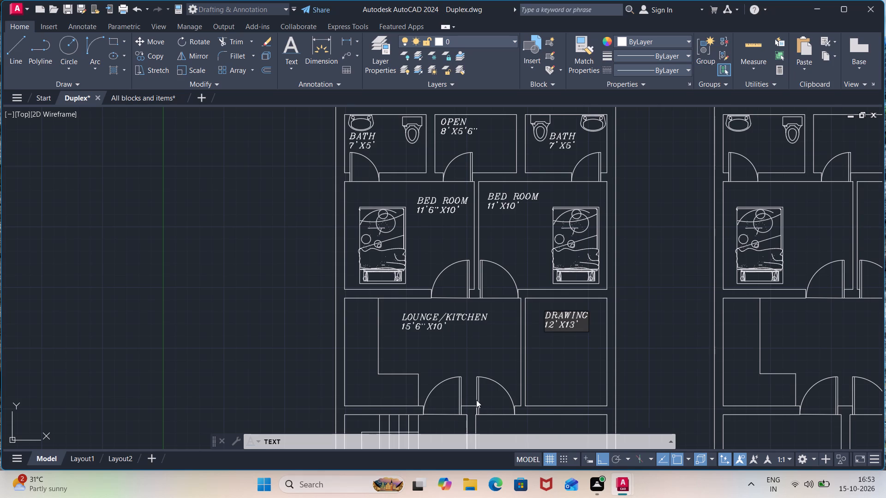
# Label the crossed area beside the left plan's staircase CAR PORCH, with 10'6"X13' on a second line.
pyautogui.scroll(-1, 460, 339)
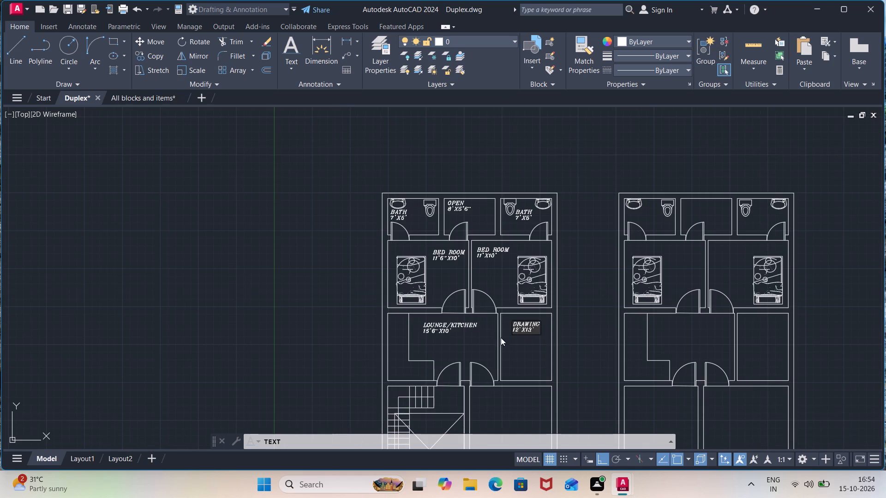
pyautogui.click(511, 349)
pyautogui.moveTo(512, 350); pyautogui.dragTo(505, 269, button='middle')
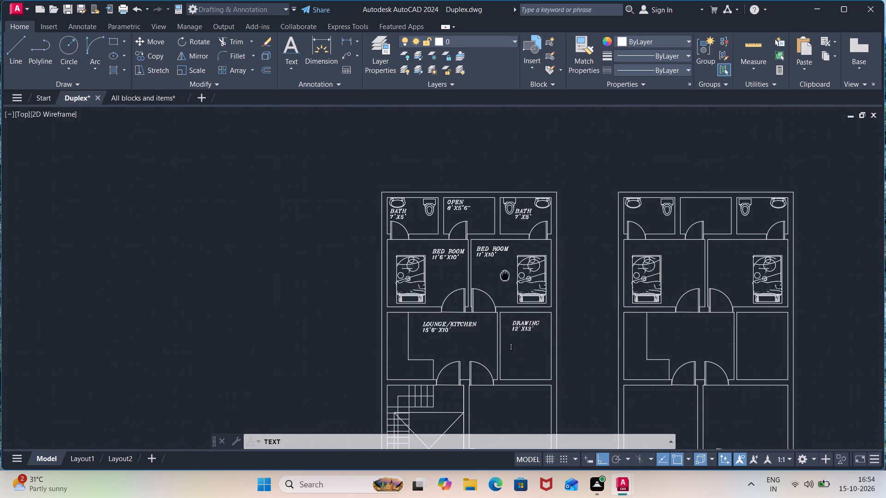
pyautogui.moveTo(505, 269); pyautogui.dragTo(497, 191, button='middle')
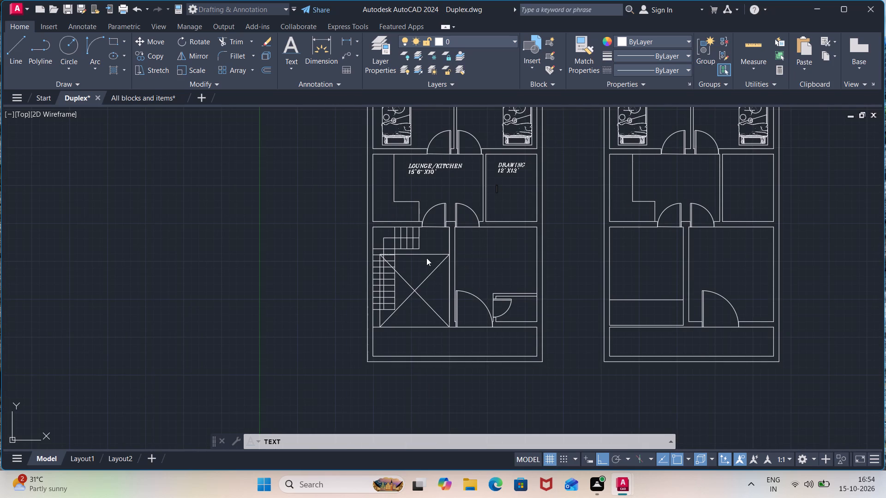
pyautogui.click(402, 261)
pyautogui.write('CAR')
pyautogui.press('space')
pyautogui.write('PO')
pyautogui.press('e')
pyautogui.press('BackSpace')
pyautogui.write('RCH')
pyautogui.press('Return')
pyautogui.write('10')
pyautogui.press("'")
pyautogui.press('6')
pyautogui.hotkey('shift', '"')
pyautogui.write('X13')
pyautogui.press("'")
# Label the large room beside the left plan's car porch DRAWING, with 12'X133'6" on a second line.
pyautogui.doubleClick(464, 246)
pyautogui.write('DR')
pyautogui.press('a')
pyautogui.write('WING')
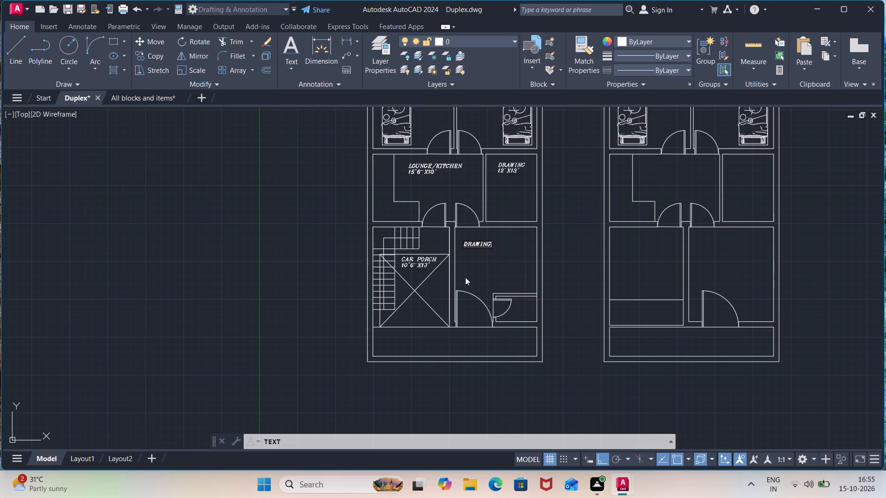
pyautogui.press('Return')
pyautogui.write("12'")
pyautogui.write("X133'6")
pyautogui.hotkey('shift', '"')
# Label the small room in the lower-right corner of the left plan STORE, with 6'X3'6" on a second line.
pyautogui.click(514, 304)
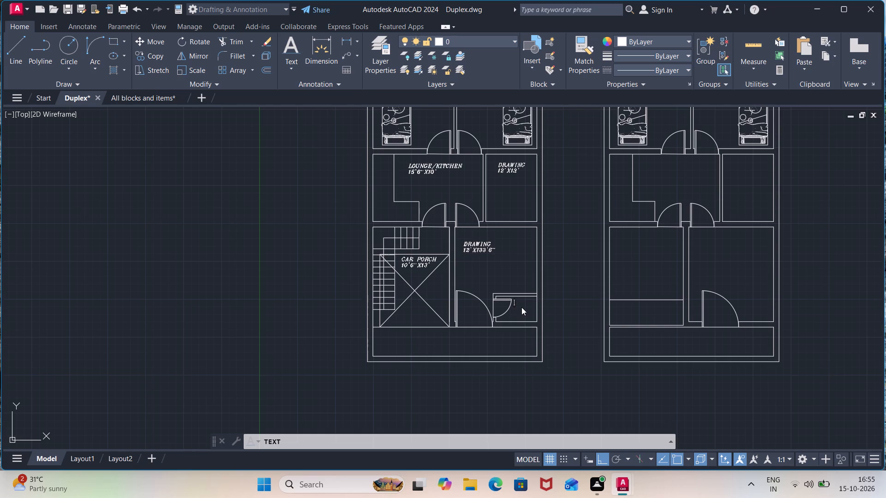
pyautogui.write('STP')
pyautogui.press('BackSpace')
pyautogui.write('ORE')
pyautogui.press('Return')
pyautogui.press('6')
pyautogui.press("'")
pyautogui.press('x')
pyautogui.write("3'")
pyautogui.write("6'")
pyautogui.press('BackSpace')
pyautogui.hotkey('shift', '"')
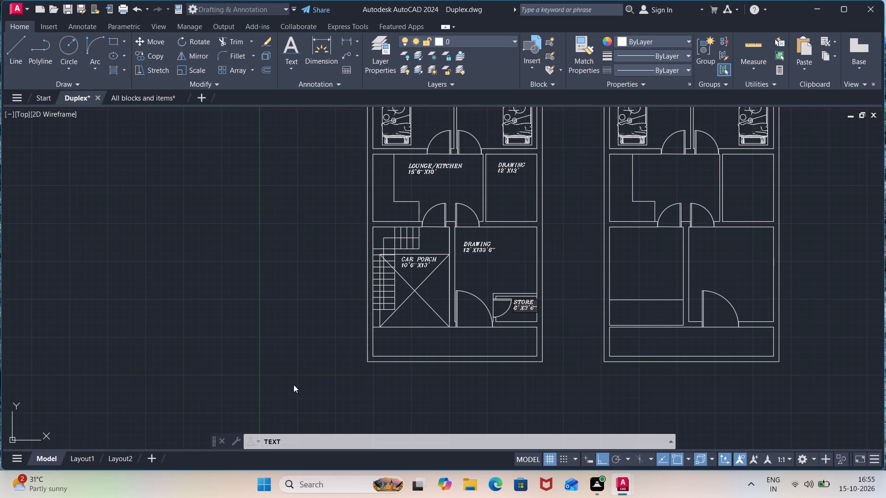
# Label the left end of the left plan's bottom strip, below the car porch, OPEN 4' WIDE.
pyautogui.doubleClick(376, 340)
pyautogui.write('OPEN')
pyautogui.press('space')
pyautogui.press('4')
pyautogui.press("'")
pyautogui.press('space')
pyautogui.write('WIDE')
# Add a second OPEN 4' WIDE label in the left plan's bottom strip, below the large drawing room and store.
pyautogui.doubleClick(477, 337)
pyautogui.write('OPEN')
pyautogui.press('space')
pyautogui.write("4'")
pyautogui.press('space')
pyautogui.write('WIDE')
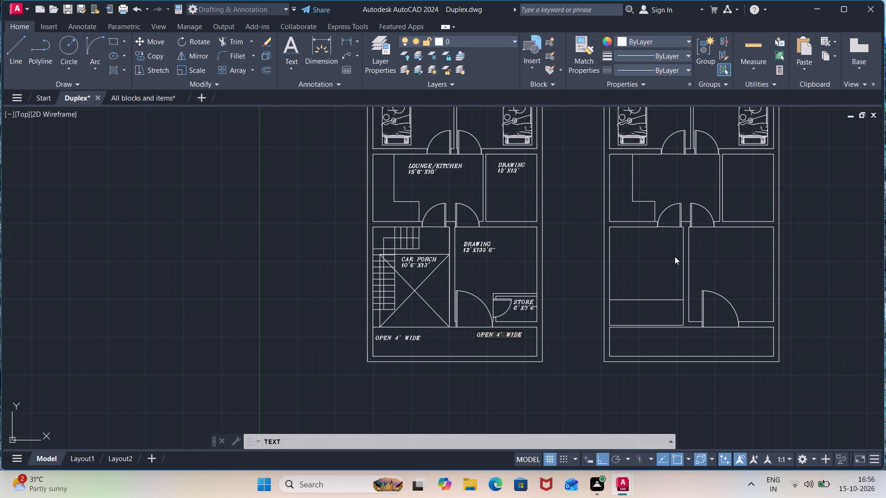
# Label the right plan's upper-left bathroom BATH, with 7'X5' on a second line.
pyautogui.moveTo(628, 267); pyautogui.dragTo(604, 371, button='middle')
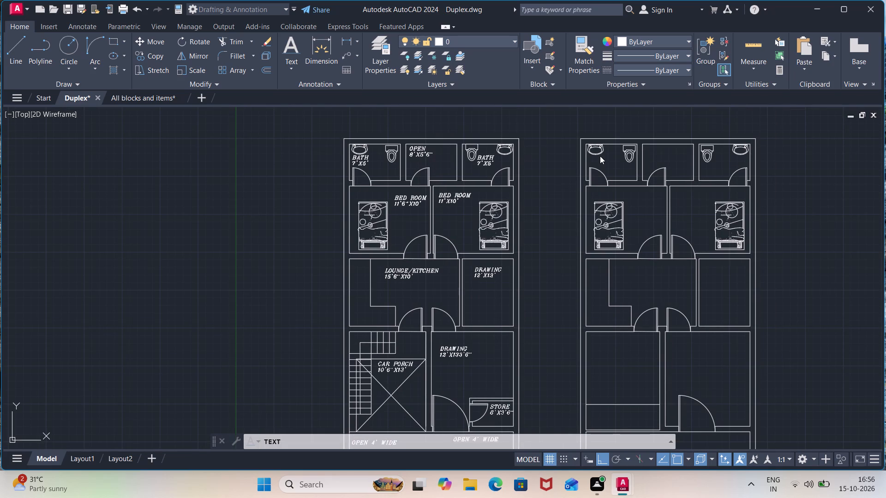
pyautogui.click(596, 158)
pyautogui.click(596, 162)
pyautogui.write('BATH')
pyautogui.press('Return')
pyautogui.press('7')
pyautogui.press("'")
pyautogui.press('x')
pyautogui.press('5')
pyautogui.press("'")
# Label the right plan's top middle space between the bathrooms OPEN TO, with SKY on a second line.
pyautogui.click(653, 150)
pyautogui.write('OPEN')
pyautogui.press('Return')
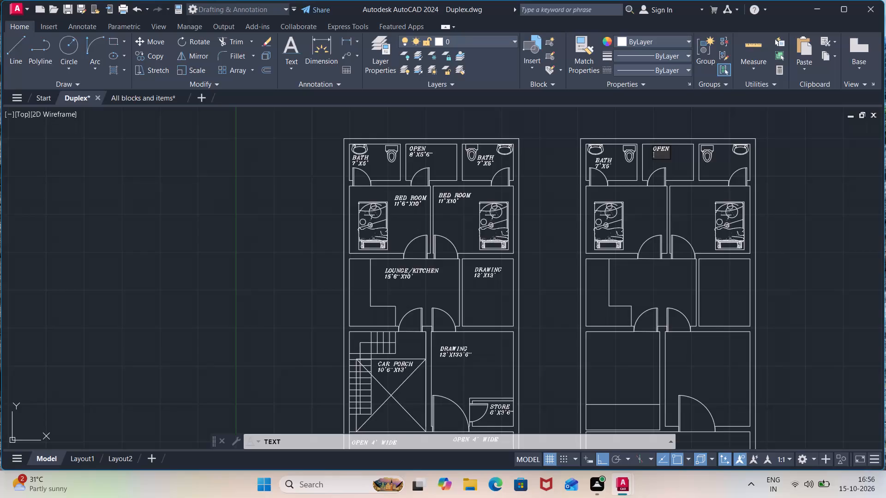
pyautogui.press('BackSpace')
pyautogui.press('space')
pyautogui.write('TO')
pyautogui.press('space')
pyautogui.press('Return')
pyautogui.write('SKY')
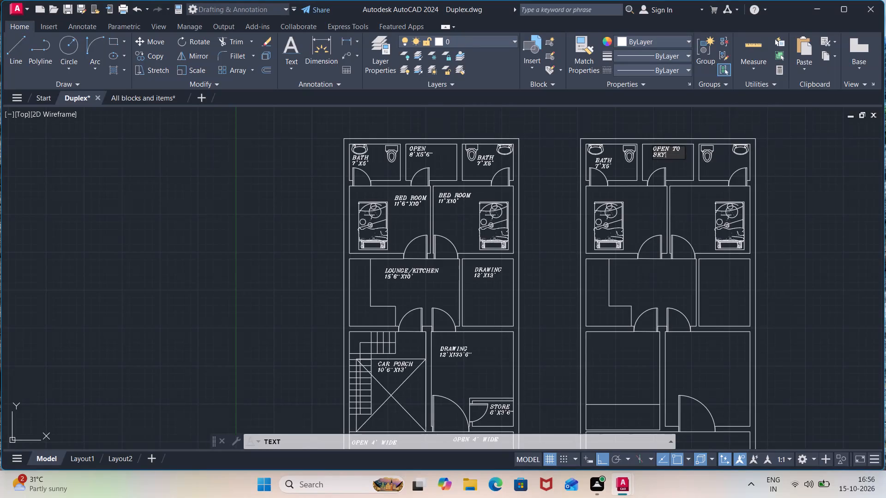
# Label the right plan's upper-right bathroom BATH, with 7'X5' on a second line.
pyautogui.click(715, 160)
pyautogui.write('BATH')
pyautogui.press('Return')
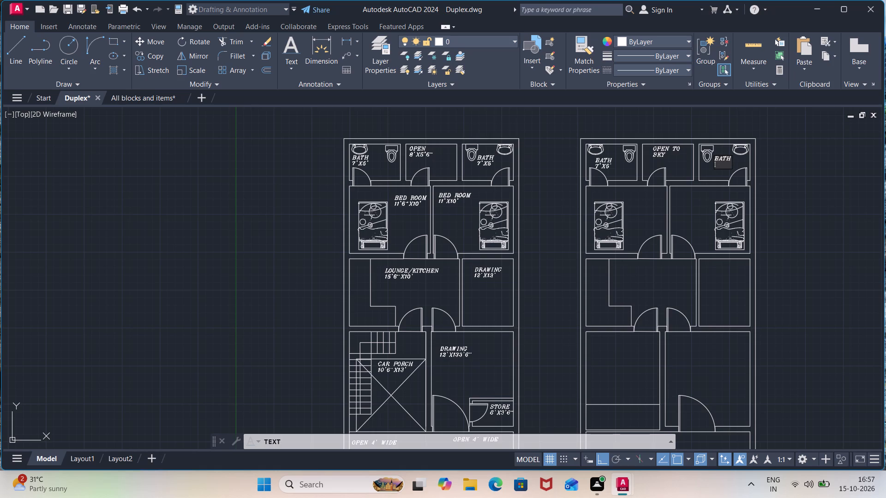
pyautogui.press('7')
pyautogui.press("'")
pyautogui.write('X5')
pyautogui.press("'")
# Label the right plan's left bedroom BED ROOM, with 11'6"X10' on a second line, above and beside the bed.
pyautogui.click(622, 199)
pyautogui.click(627, 195)
pyautogui.write('BED ROOM')
pyautogui.press('Return')
pyautogui.write('11')
pyautogui.press("'")
pyautogui.press('6')
pyautogui.hotkey('shift', '"')
pyautogui.press('x')
pyautogui.write('10')
pyautogui.press("'")
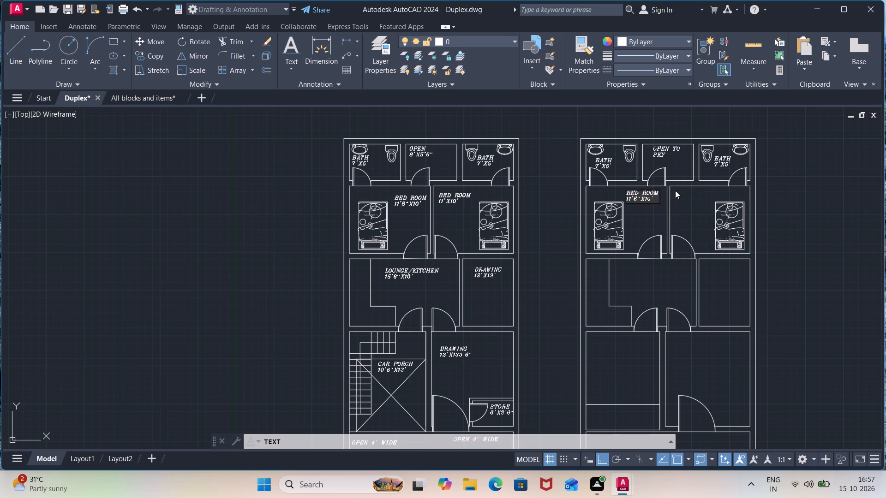
# Label the right plan's right bedroom BED ROOM, with 11'X10' on a second line.
pyautogui.click(675, 196)
pyautogui.write('BED ROOM')
pyautogui.press('Return')
pyautogui.write('11')
pyautogui.press("'")
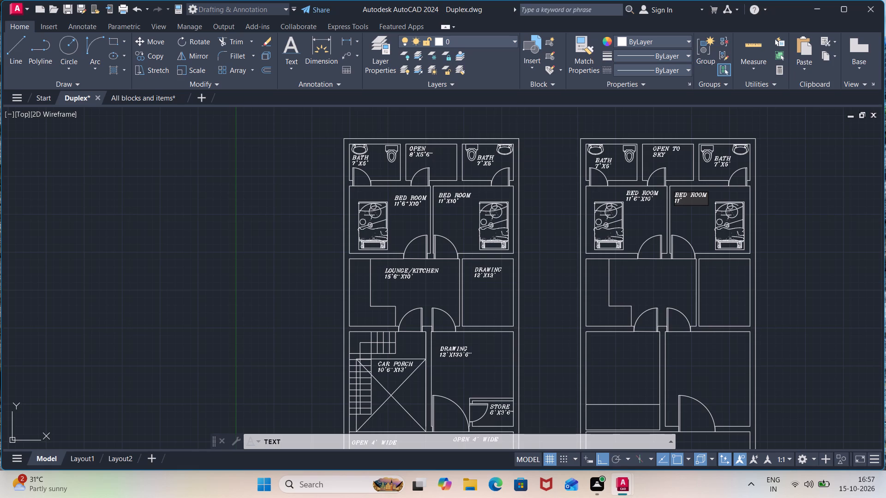
pyautogui.press('x')
pyautogui.write('10')
pyautogui.press("'")
# Label the right plan's middle room with the counter outline LOUNGE/KITCHEN, with 15'6"X10' on a second line.
pyautogui.click(626, 270)
pyautogui.write('LOUNGE')
pyautogui.press('/')
pyautogui.write('KITCHEN')
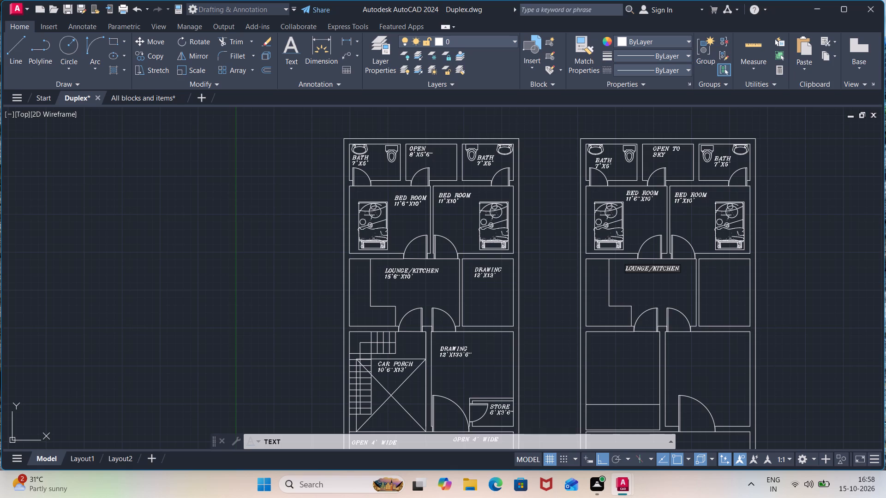
pyautogui.press('Return')
pyautogui.write('15')
pyautogui.write("'6")
pyautogui.hotkey('shift', '"')
pyautogui.press('x')
pyautogui.write("10'")
# Label the small room right of the right plan's lounge/kitchen OPEN TO, with SKY on a second line.
pyautogui.click(705, 270)
pyautogui.write('OPEN')
pyautogui.press('space')
pyautogui.write('TO')
pyautogui.press('space')
pyautogui.press('Return')
pyautogui.write('SKY')
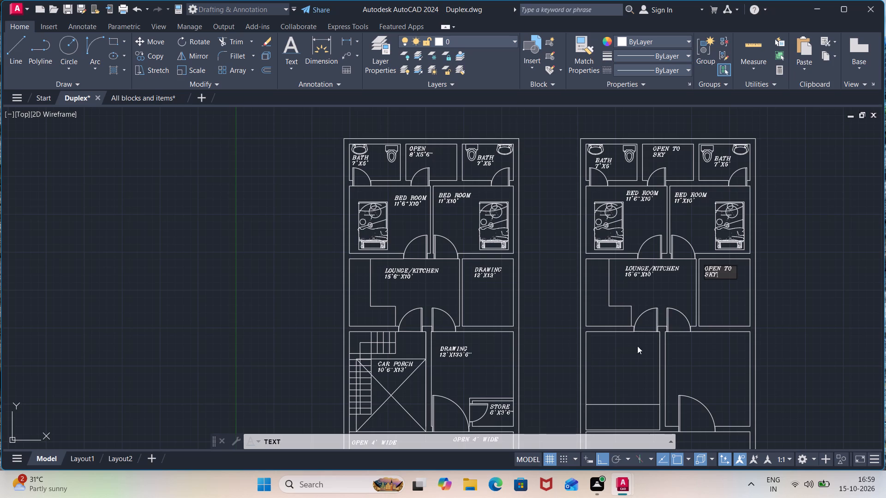
# Label the right plan's large lower-right room DRAWING, with 12'X13'6" on a second line.
pyautogui.click(680, 354)
pyautogui.write('DRAWING')
pyautogui.press('Return')
pyautogui.write('12')
pyautogui.press("'")
pyautogui.write('X13')
pyautogui.press("'")
pyautogui.press('6')
pyautogui.hotkey('shift', '"')
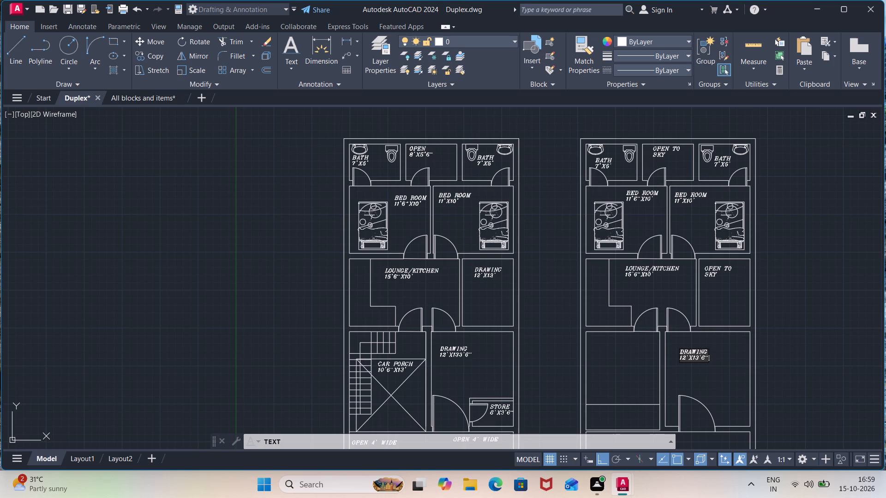
# Label the left end of the right plan's bottom strip OPEN TO SKY on a single line.
pyautogui.moveTo(621, 348); pyautogui.dragTo(616, 213, button='middle')
pyautogui.scroll(-1, 621, 348)
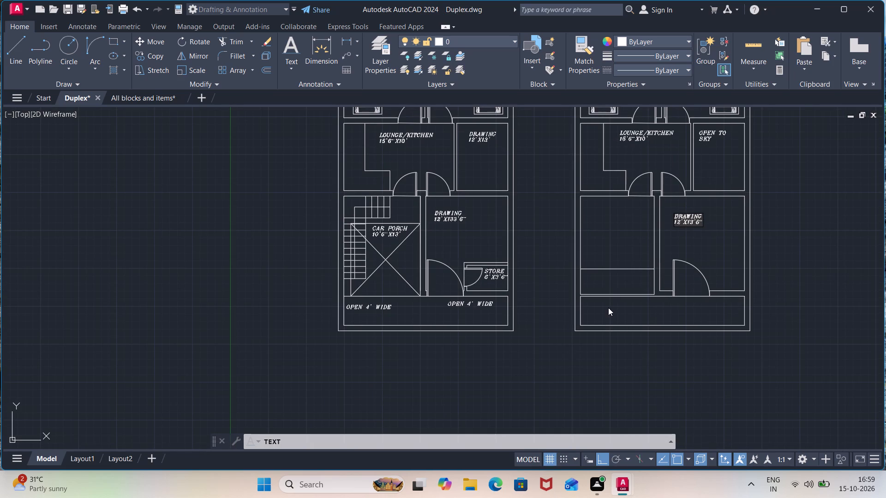
pyautogui.click(588, 302)
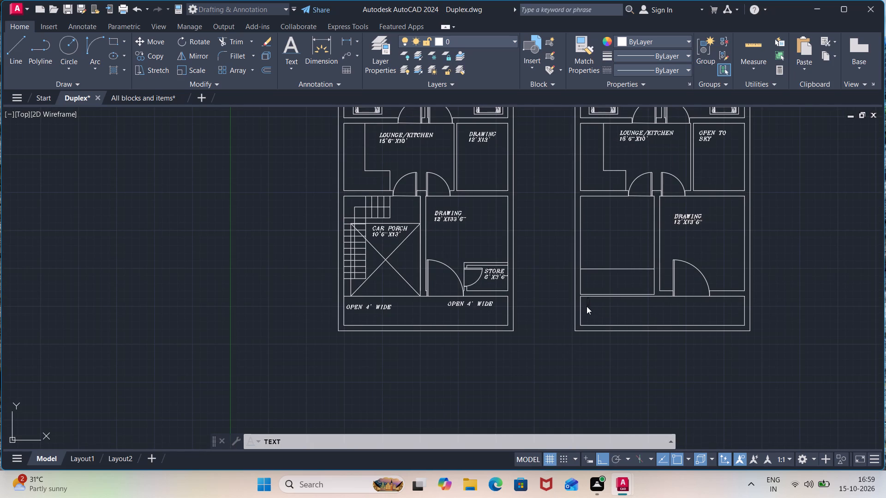
pyautogui.click(587, 305)
pyautogui.write('OPEN TO')
pyautogui.press('space')
pyautogui.write('SKY')
# Label the right end of the right plan's bottom strip, below the drawing room door, OPEN TO SKY.
pyautogui.click(683, 300)
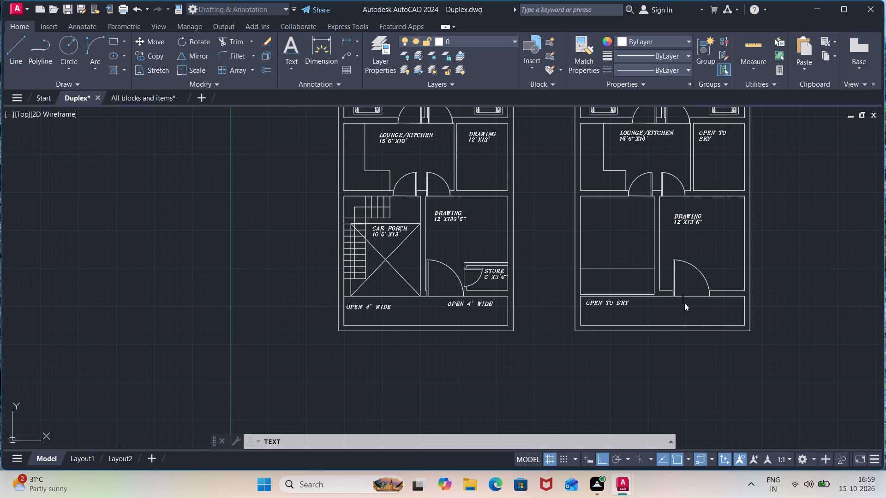
pyautogui.click(682, 303)
pyautogui.write('OPEN TO')
pyautogui.press('space')
pyautogui.write('SKY')
# Label the narrow space above the right plan's bottom-left strip TARRACE, with 10'6"X3' on a second line.
pyautogui.click(590, 274)
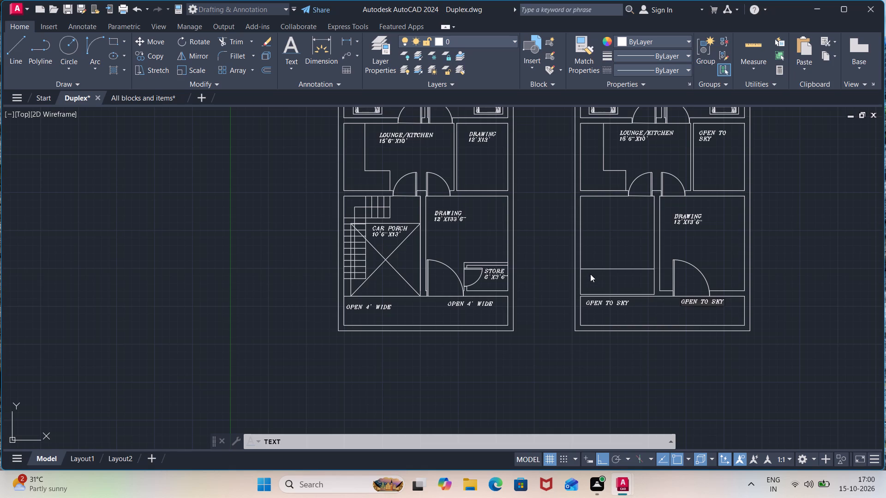
pyautogui.click(592, 279)
pyautogui.write('TA')
pyautogui.write('RRACE')
pyautogui.press('Return')
pyautogui.write("10'")
pyautogui.press('6')
pyautogui.hotkey('shift', '"')
pyautogui.write("X3'")
# Label the right plan's empty room left of the lower drawing room ST CASE, with 10'6"X10' on a second line.
pyautogui.click(605, 223)
pyautogui.write('ST CASE')
pyautogui.press('Return')
pyautogui.write('10')
pyautogui.press("'")
pyautogui.write('6"')
pyautogui.press('x')
pyautogui.write('10')
pyautogui.press("'")
pyautogui.click(587, 240)
# Examine both labelled floor plans in full, from the baths down to the open strips.
pyautogui.scroll(-1, 588, 240)
pyautogui.scroll(2, 588, 240)
pyautogui.scroll(-1, 588, 240)
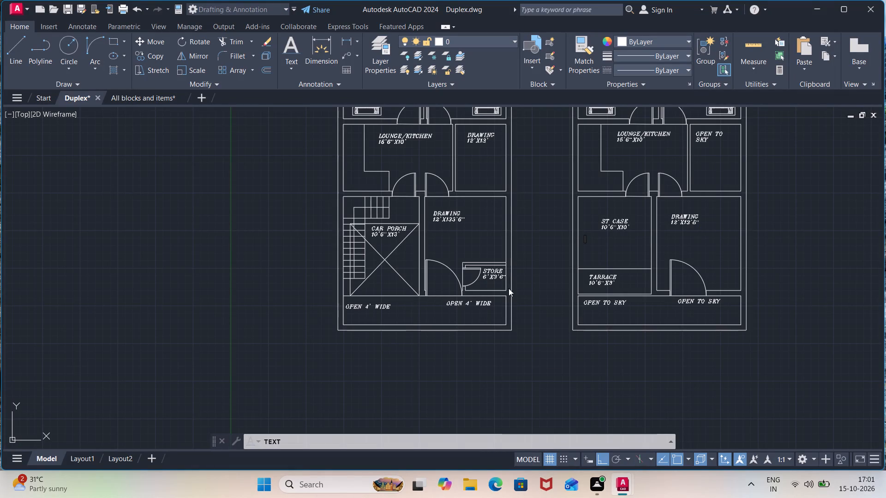
pyautogui.scroll(1, 517, 255)
pyautogui.scroll(-1, 517, 255)
pyautogui.moveTo(543, 219); pyautogui.dragTo(544, 220, button='middle')
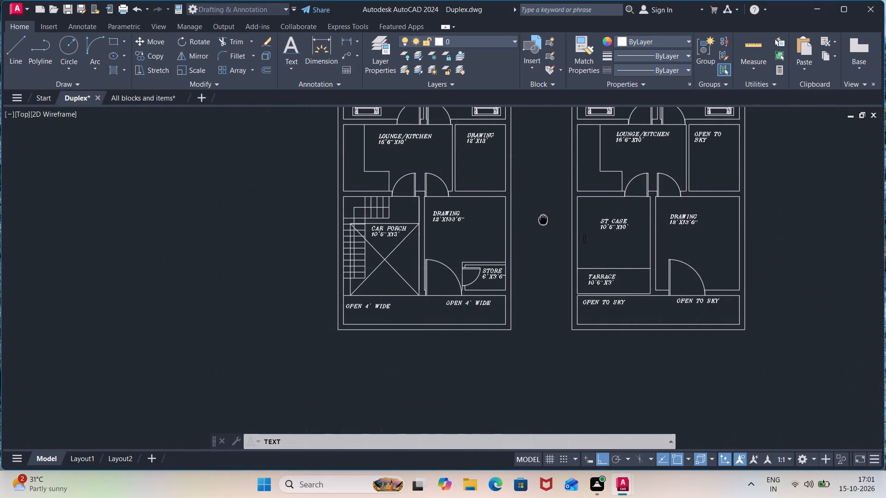
pyautogui.moveTo(544, 220); pyautogui.dragTo(496, 323, button='middle')
pyautogui.middleClick(496, 323)
pyautogui.middleClick(496, 323)
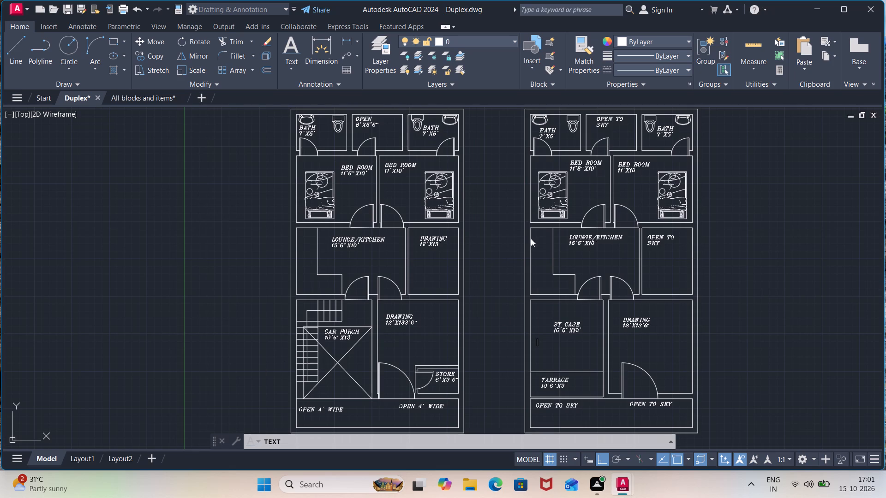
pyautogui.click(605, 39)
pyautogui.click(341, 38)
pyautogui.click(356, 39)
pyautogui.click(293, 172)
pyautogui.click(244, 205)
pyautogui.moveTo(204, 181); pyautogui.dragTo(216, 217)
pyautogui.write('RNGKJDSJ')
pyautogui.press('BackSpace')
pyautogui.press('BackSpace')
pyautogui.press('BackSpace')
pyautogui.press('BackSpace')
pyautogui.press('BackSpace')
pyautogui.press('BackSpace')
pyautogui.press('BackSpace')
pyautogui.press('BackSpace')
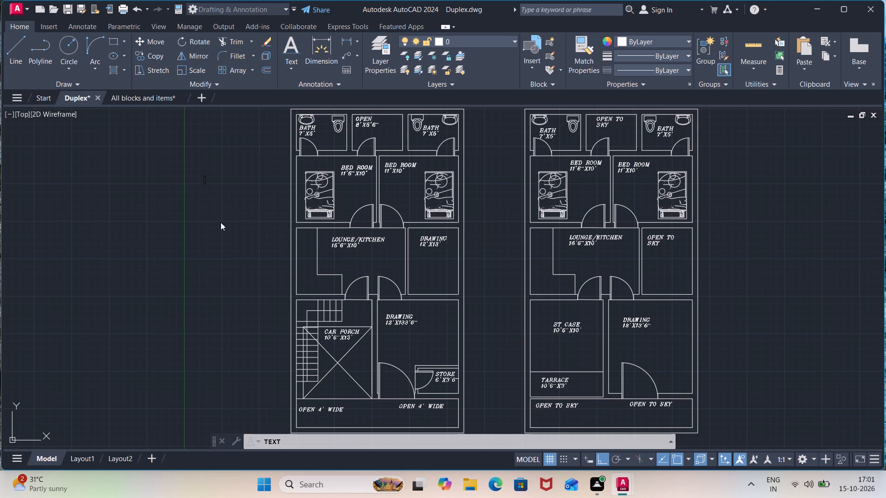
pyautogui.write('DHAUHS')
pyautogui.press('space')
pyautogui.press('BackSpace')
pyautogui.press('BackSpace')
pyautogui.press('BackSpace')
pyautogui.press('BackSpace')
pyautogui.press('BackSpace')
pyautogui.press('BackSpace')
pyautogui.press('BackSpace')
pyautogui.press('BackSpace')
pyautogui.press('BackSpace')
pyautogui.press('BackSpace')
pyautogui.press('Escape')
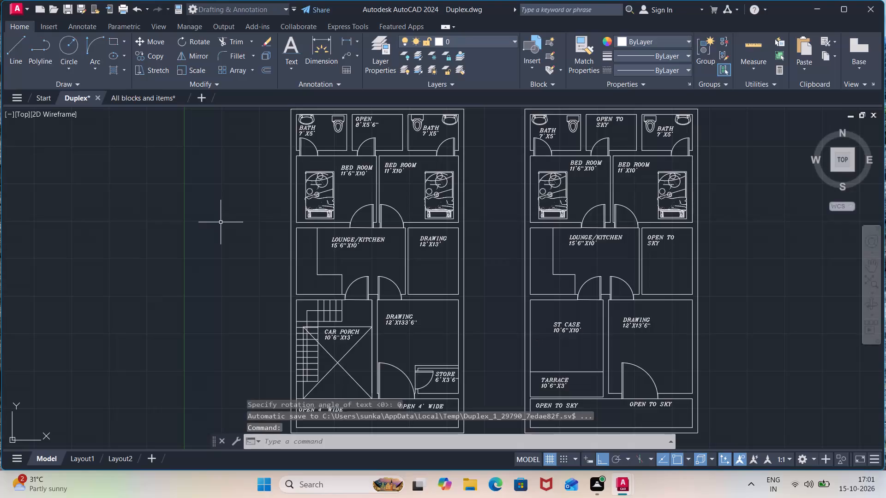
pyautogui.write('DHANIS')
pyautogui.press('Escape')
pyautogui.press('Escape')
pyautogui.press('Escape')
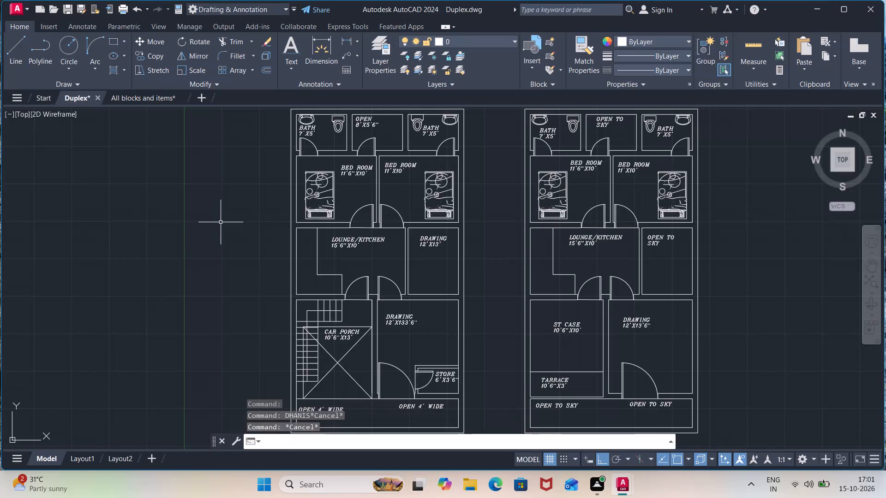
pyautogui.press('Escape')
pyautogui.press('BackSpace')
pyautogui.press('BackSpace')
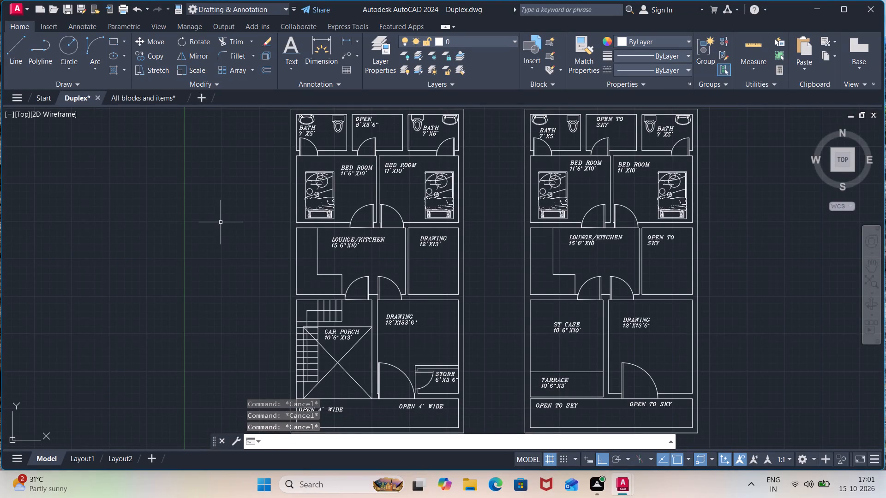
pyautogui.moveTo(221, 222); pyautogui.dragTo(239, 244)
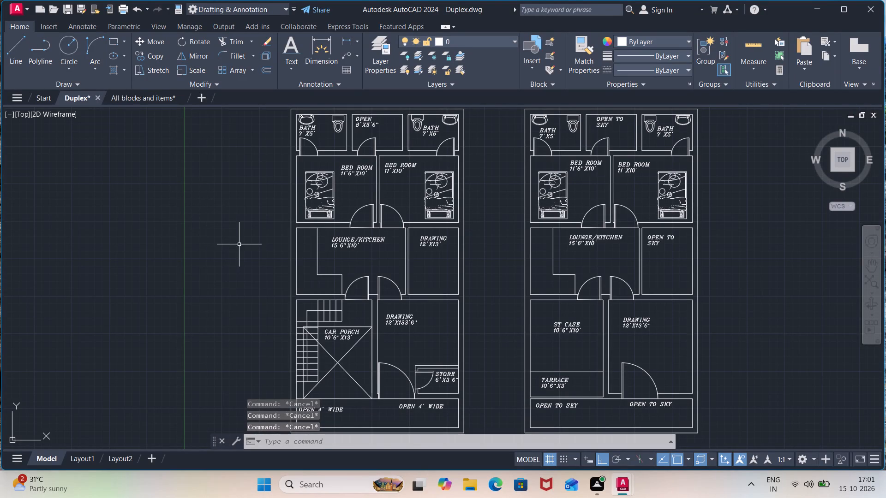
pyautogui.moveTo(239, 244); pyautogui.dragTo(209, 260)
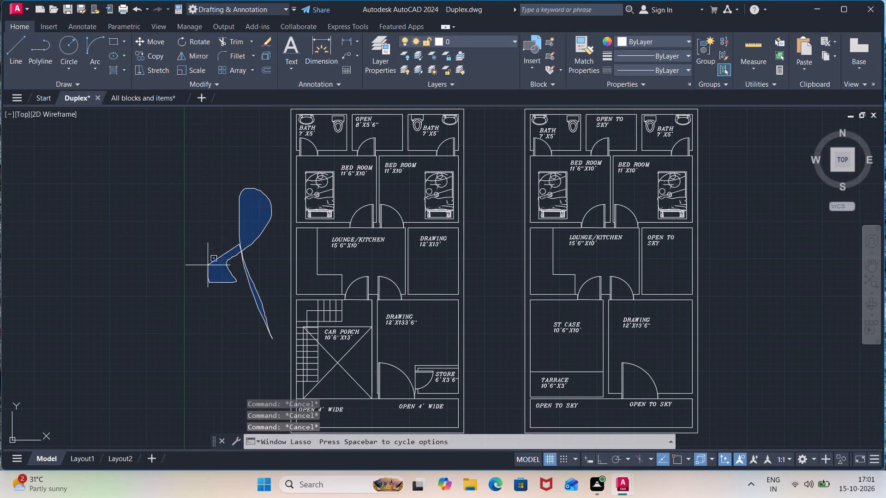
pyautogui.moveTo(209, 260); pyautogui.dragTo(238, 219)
# Draw two connected lines in the empty area beside the left plan, 80 units downward and 80 units to the right.
pyautogui.press('l')
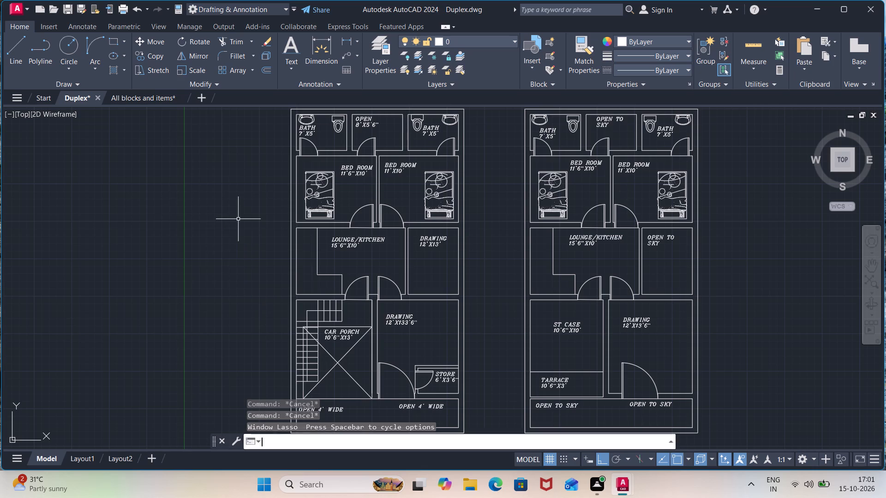
pyautogui.press('Return')
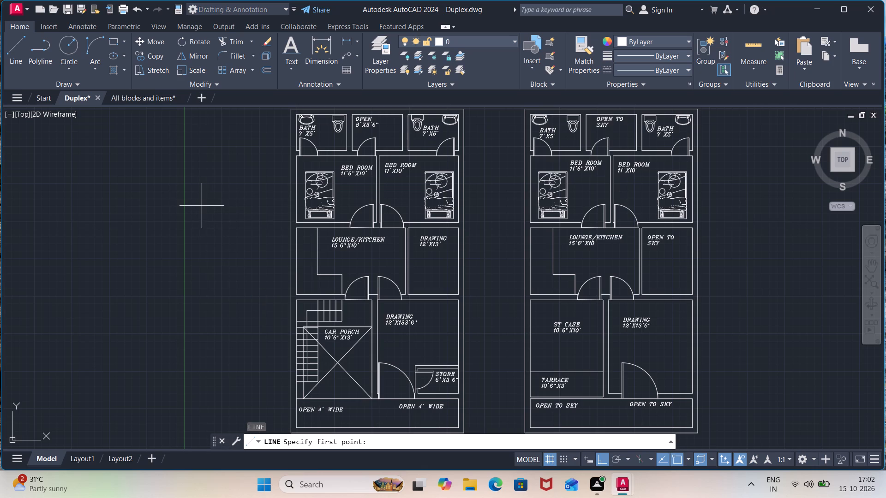
pyautogui.moveTo(203, 206); pyautogui.dragTo(204, 236)
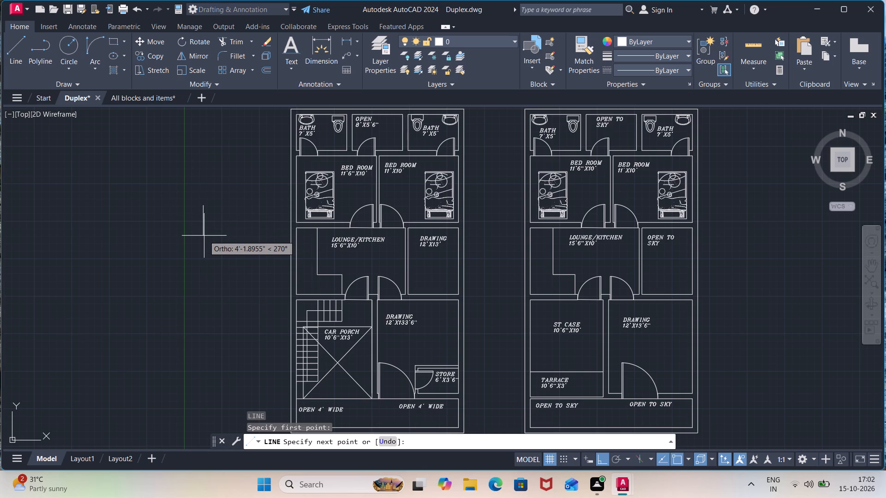
pyautogui.write('80')
pyautogui.press('Return')
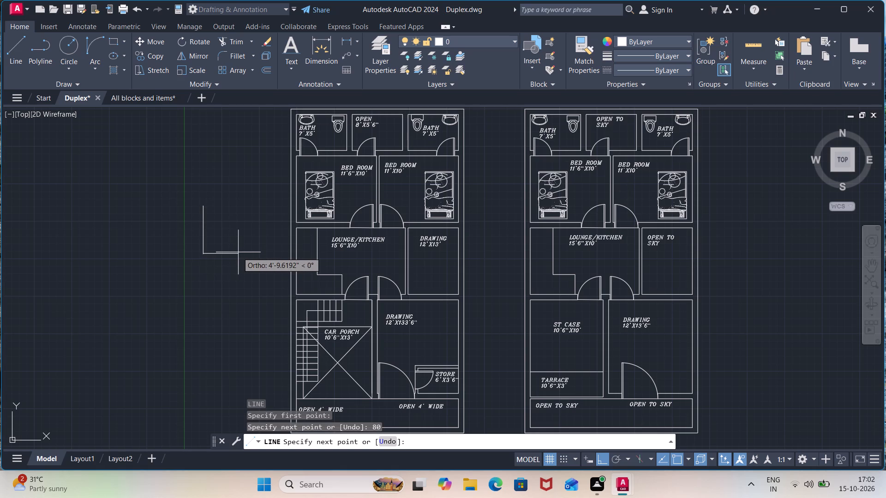
pyautogui.write('80')
pyautogui.press('Return')
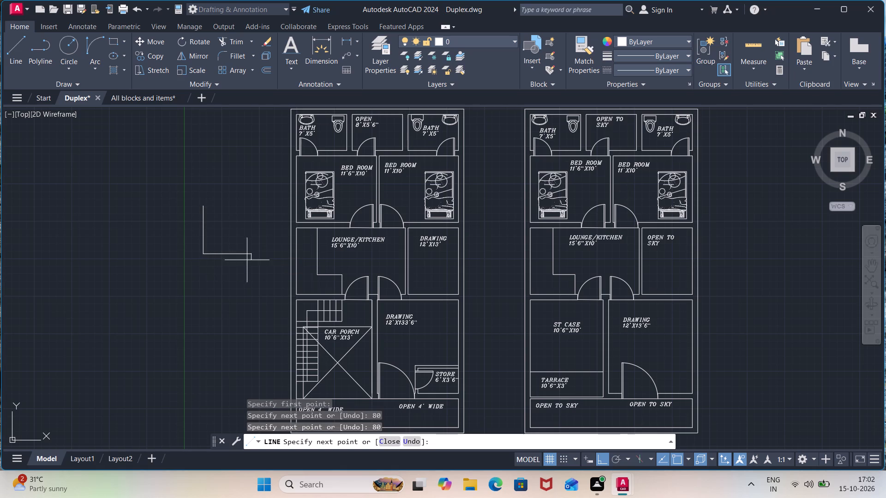
pyautogui.press('Escape')
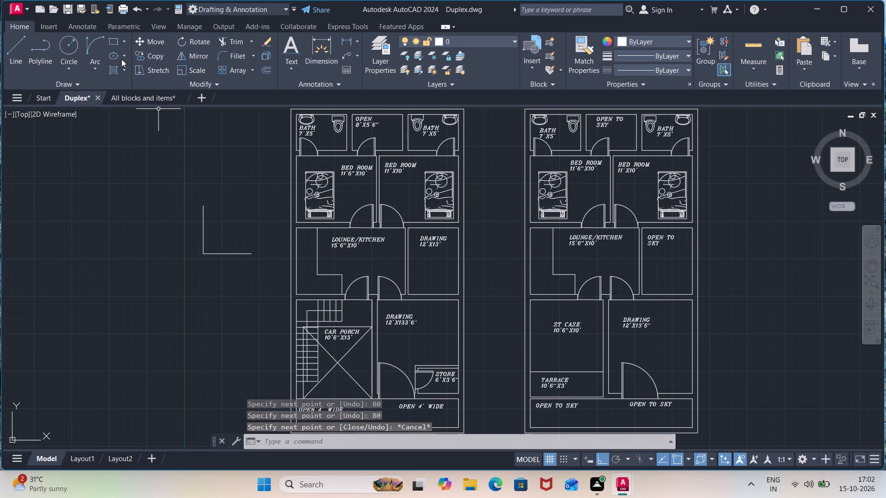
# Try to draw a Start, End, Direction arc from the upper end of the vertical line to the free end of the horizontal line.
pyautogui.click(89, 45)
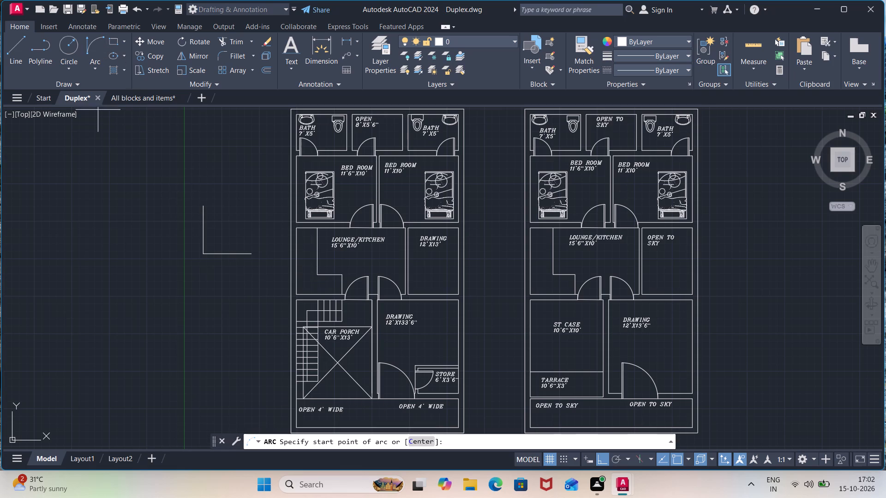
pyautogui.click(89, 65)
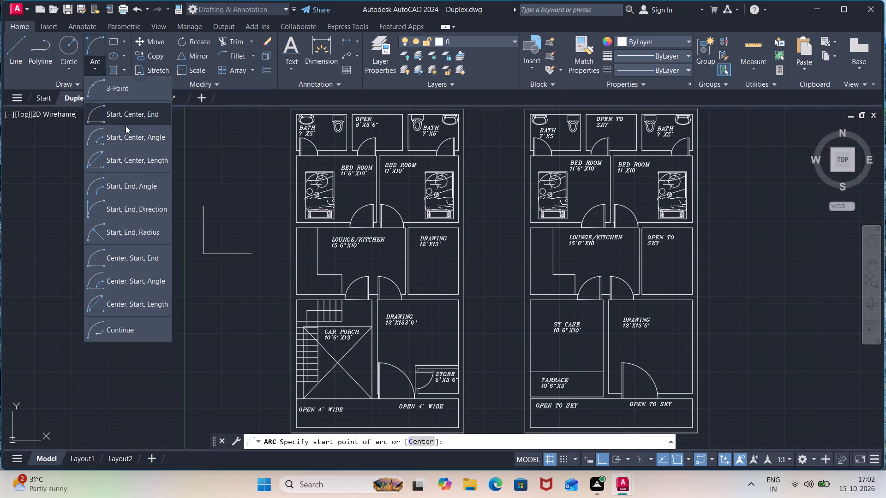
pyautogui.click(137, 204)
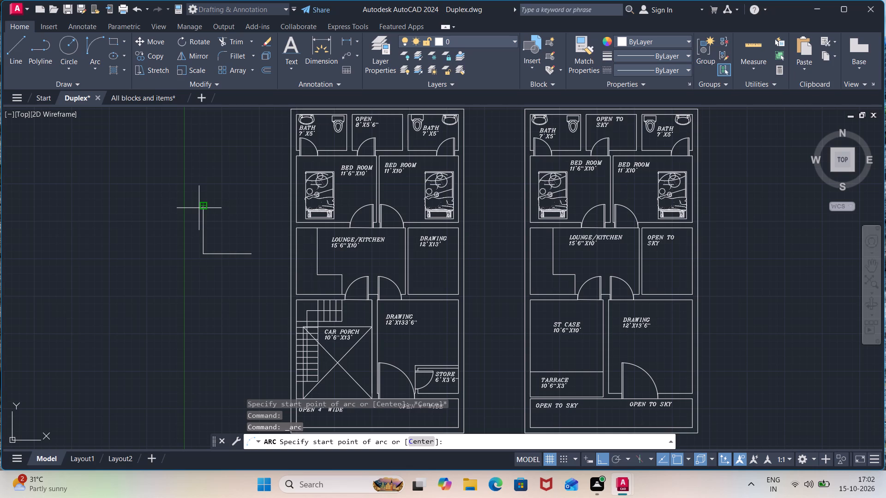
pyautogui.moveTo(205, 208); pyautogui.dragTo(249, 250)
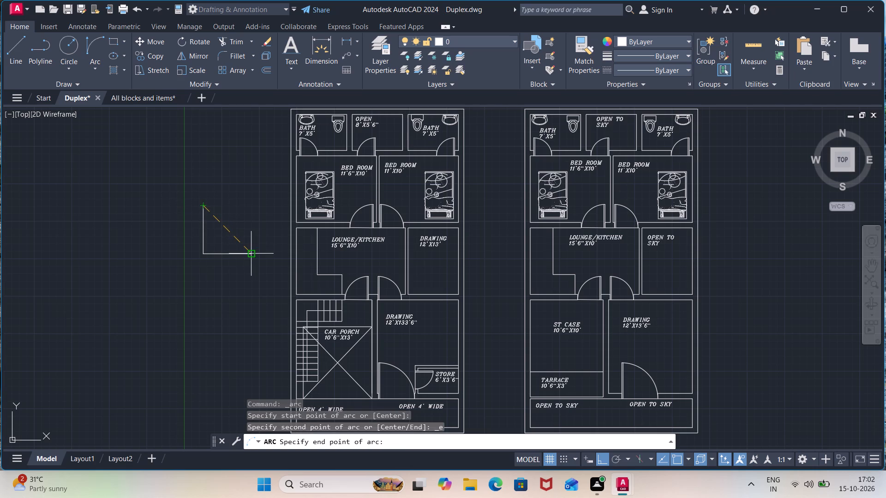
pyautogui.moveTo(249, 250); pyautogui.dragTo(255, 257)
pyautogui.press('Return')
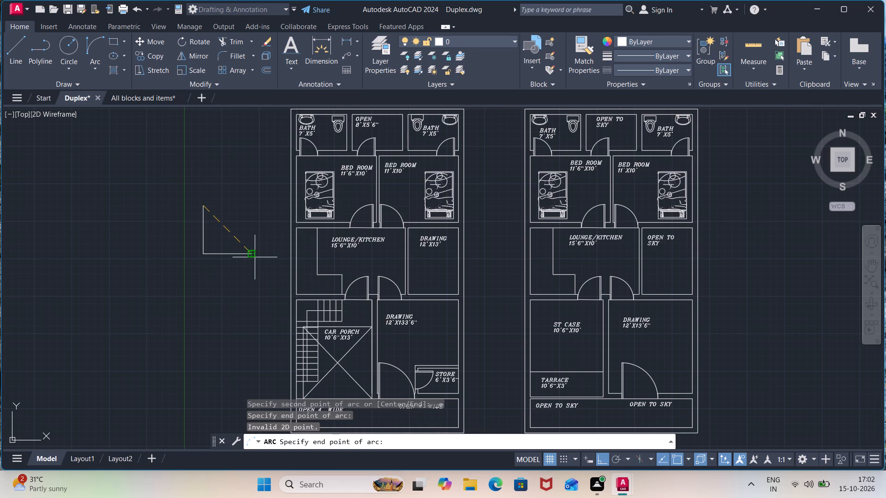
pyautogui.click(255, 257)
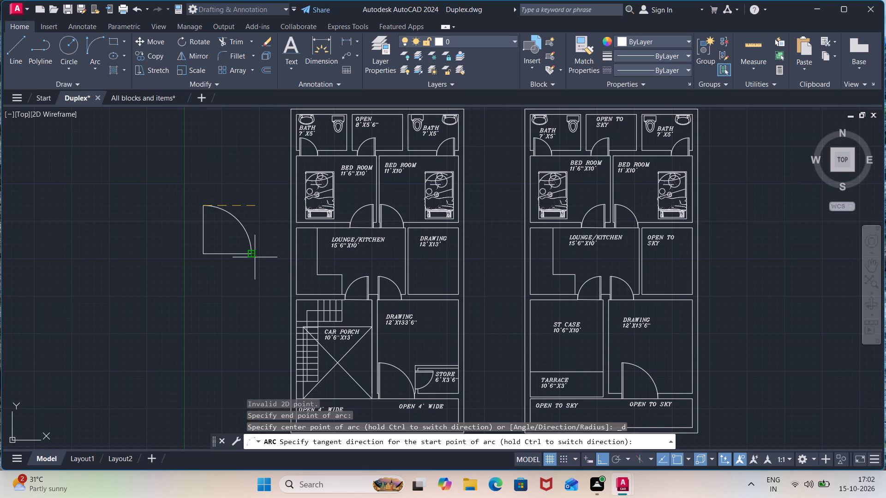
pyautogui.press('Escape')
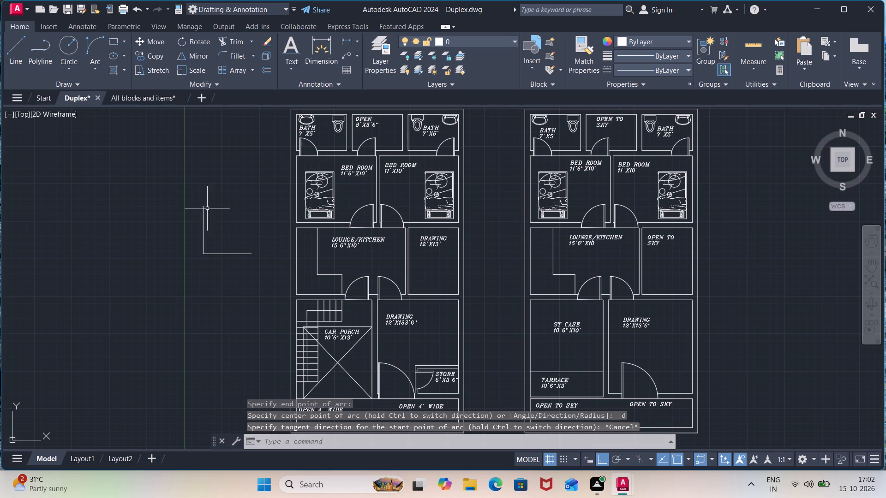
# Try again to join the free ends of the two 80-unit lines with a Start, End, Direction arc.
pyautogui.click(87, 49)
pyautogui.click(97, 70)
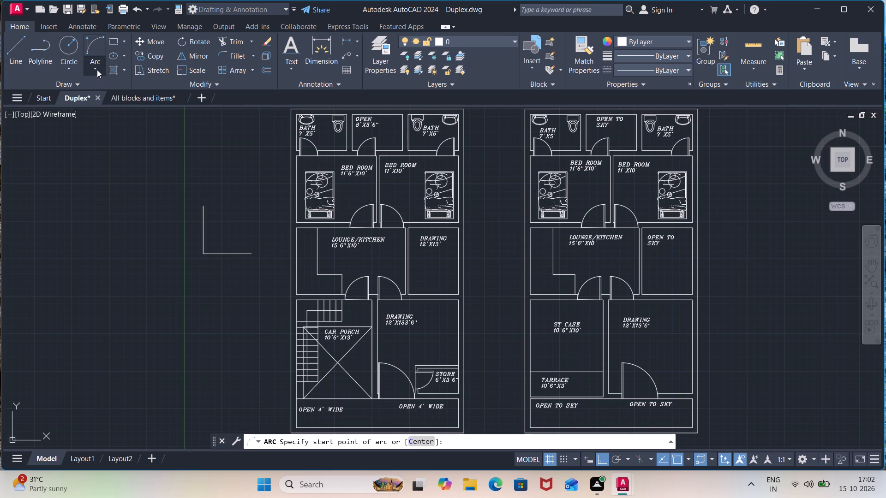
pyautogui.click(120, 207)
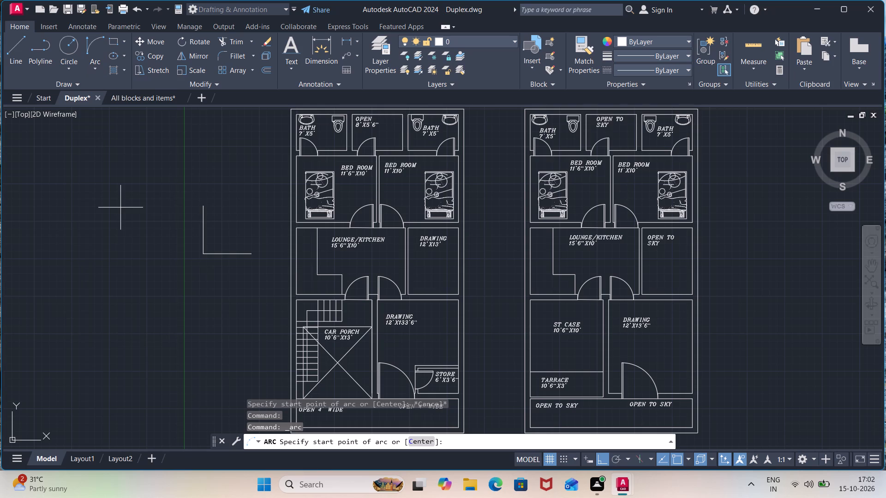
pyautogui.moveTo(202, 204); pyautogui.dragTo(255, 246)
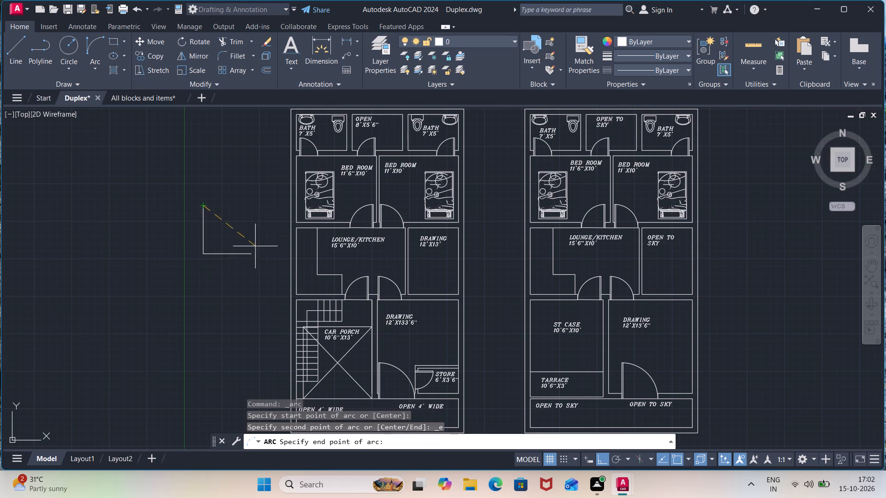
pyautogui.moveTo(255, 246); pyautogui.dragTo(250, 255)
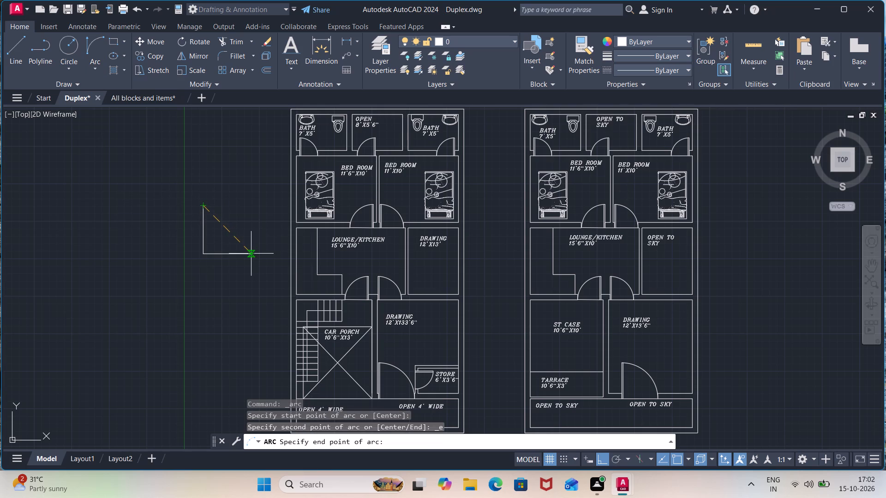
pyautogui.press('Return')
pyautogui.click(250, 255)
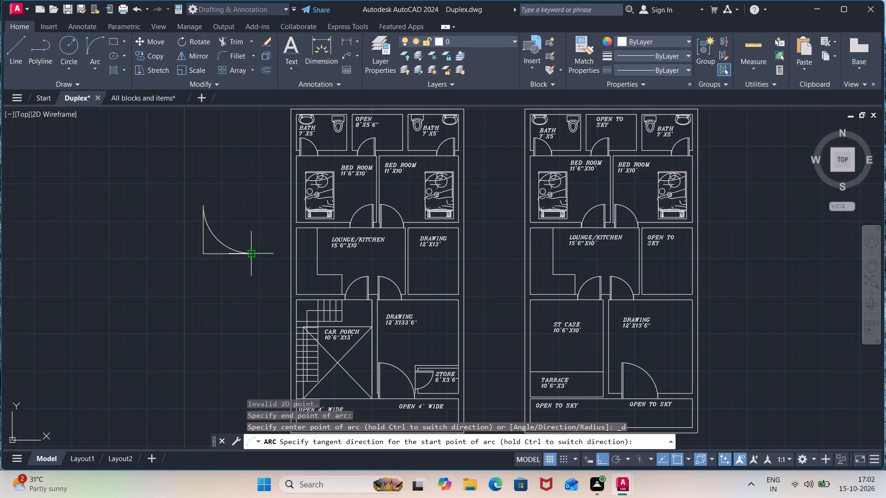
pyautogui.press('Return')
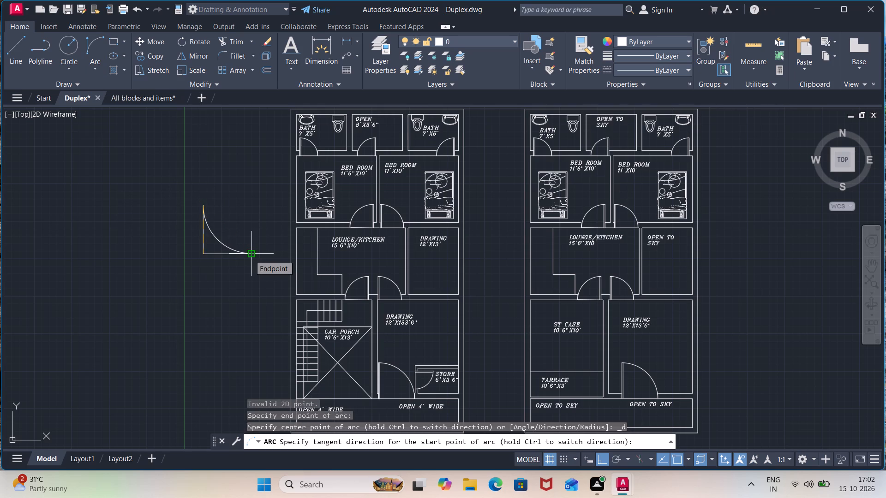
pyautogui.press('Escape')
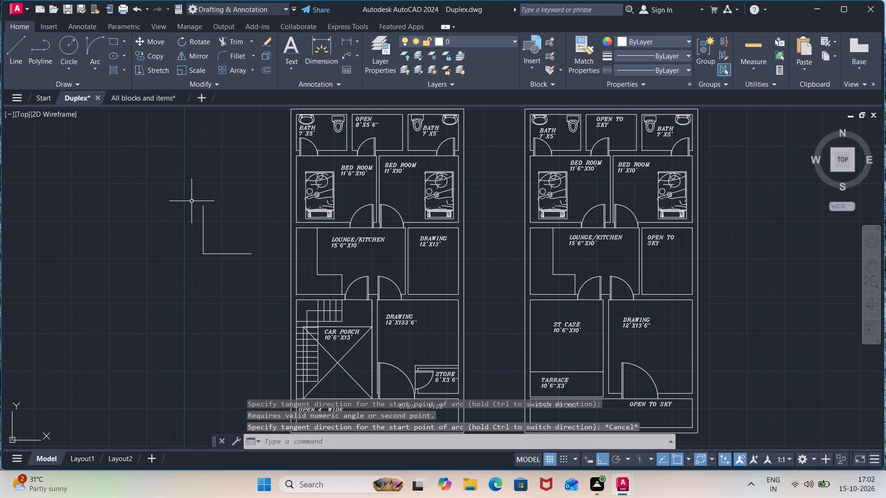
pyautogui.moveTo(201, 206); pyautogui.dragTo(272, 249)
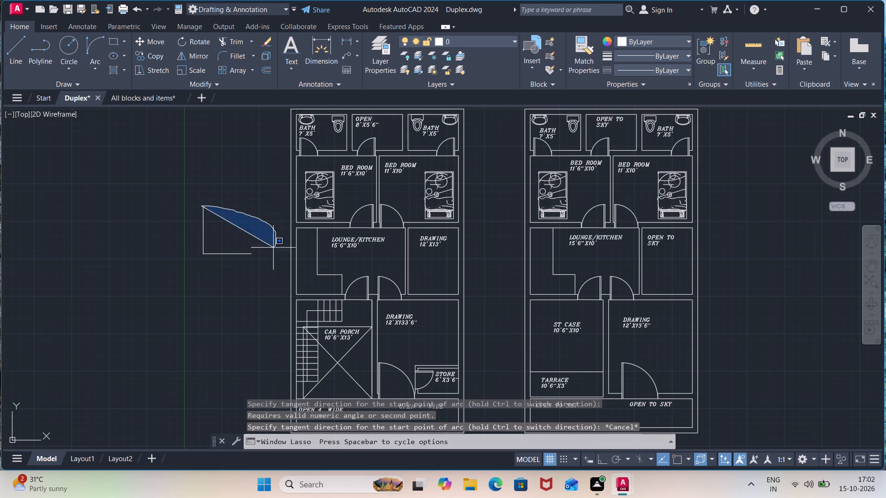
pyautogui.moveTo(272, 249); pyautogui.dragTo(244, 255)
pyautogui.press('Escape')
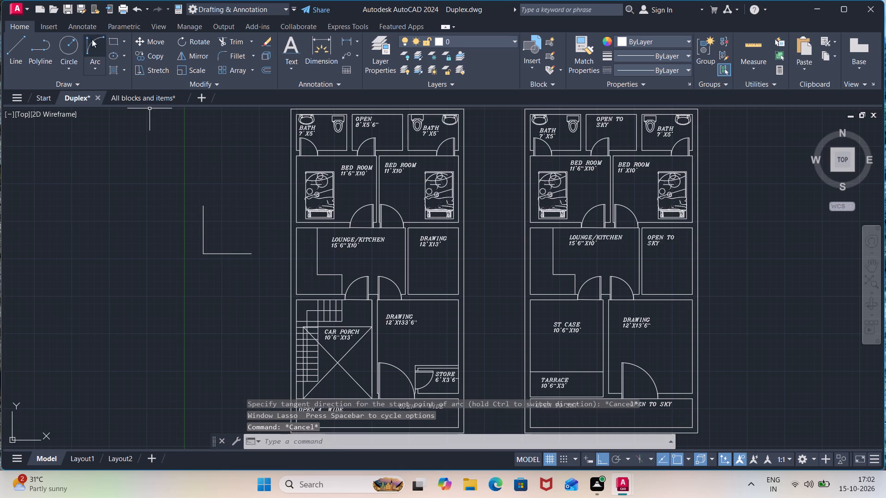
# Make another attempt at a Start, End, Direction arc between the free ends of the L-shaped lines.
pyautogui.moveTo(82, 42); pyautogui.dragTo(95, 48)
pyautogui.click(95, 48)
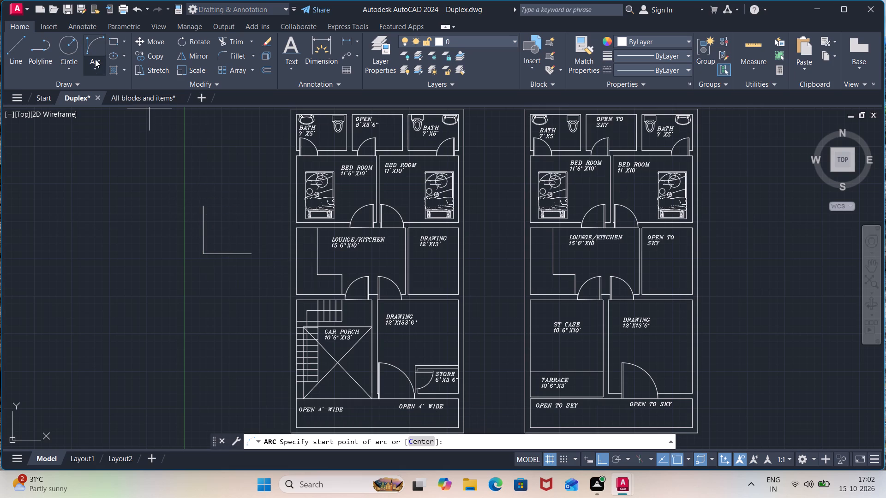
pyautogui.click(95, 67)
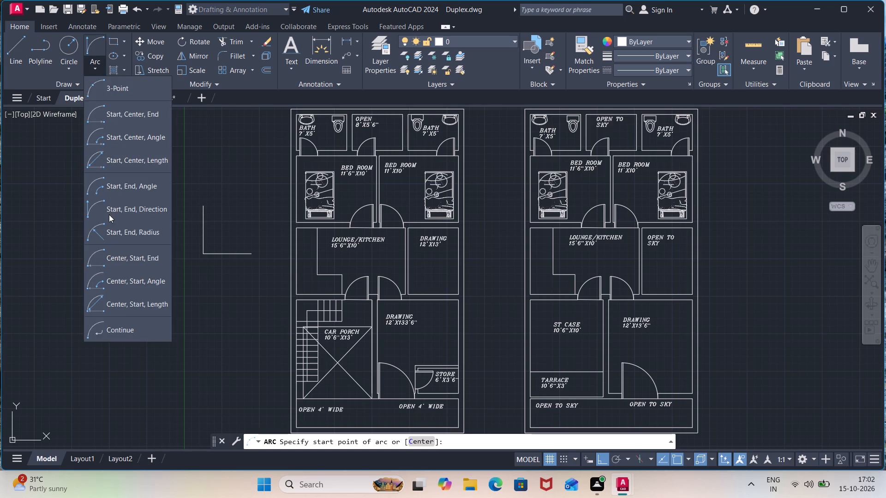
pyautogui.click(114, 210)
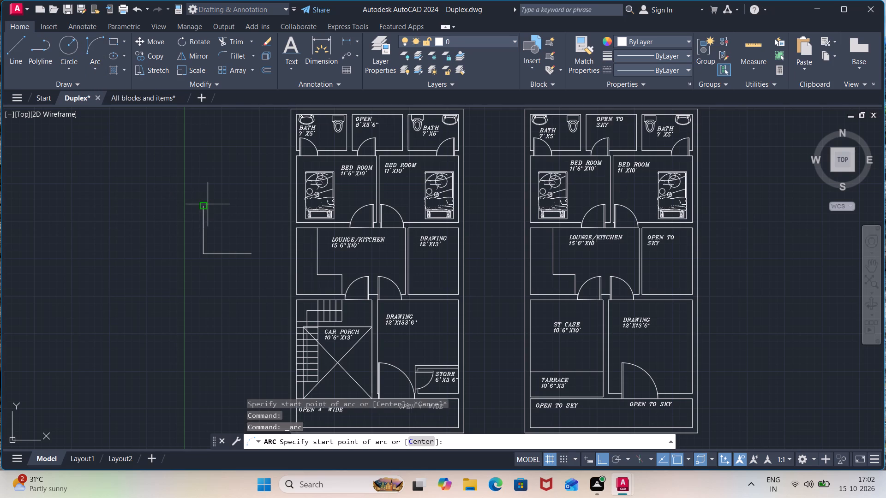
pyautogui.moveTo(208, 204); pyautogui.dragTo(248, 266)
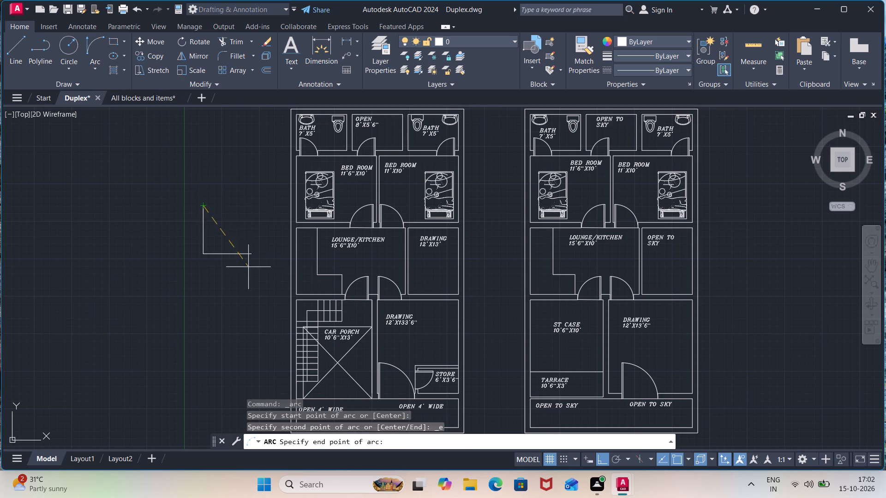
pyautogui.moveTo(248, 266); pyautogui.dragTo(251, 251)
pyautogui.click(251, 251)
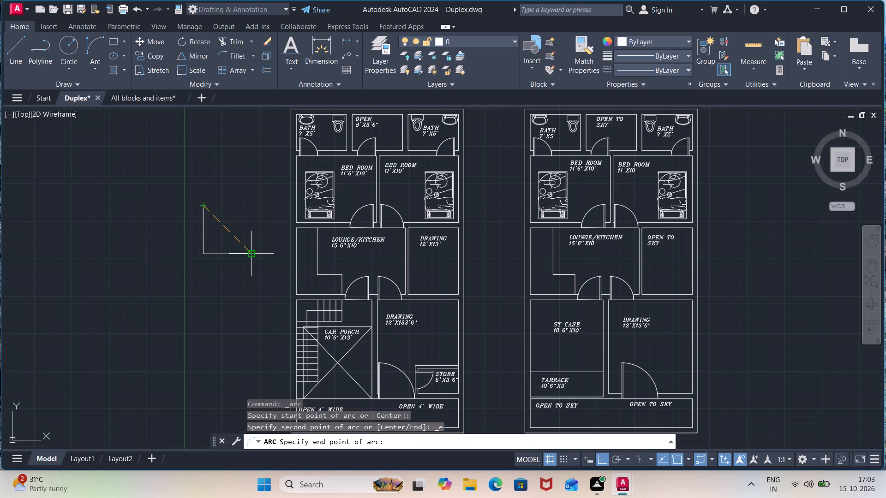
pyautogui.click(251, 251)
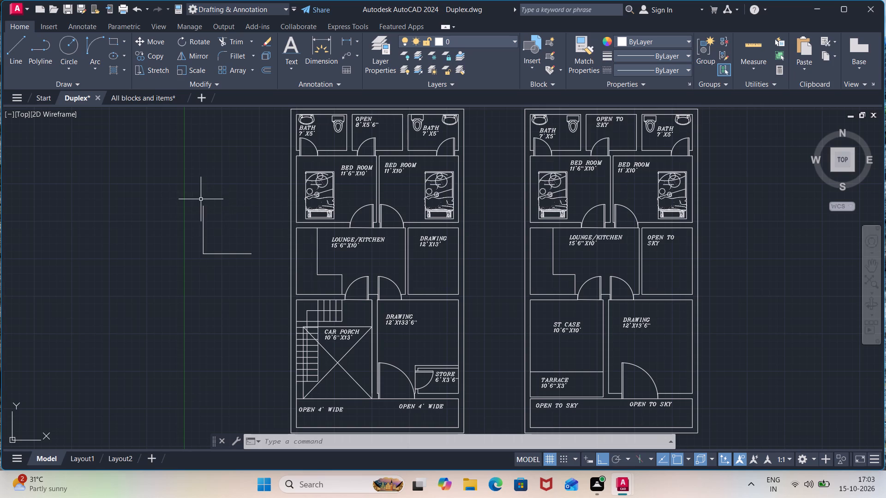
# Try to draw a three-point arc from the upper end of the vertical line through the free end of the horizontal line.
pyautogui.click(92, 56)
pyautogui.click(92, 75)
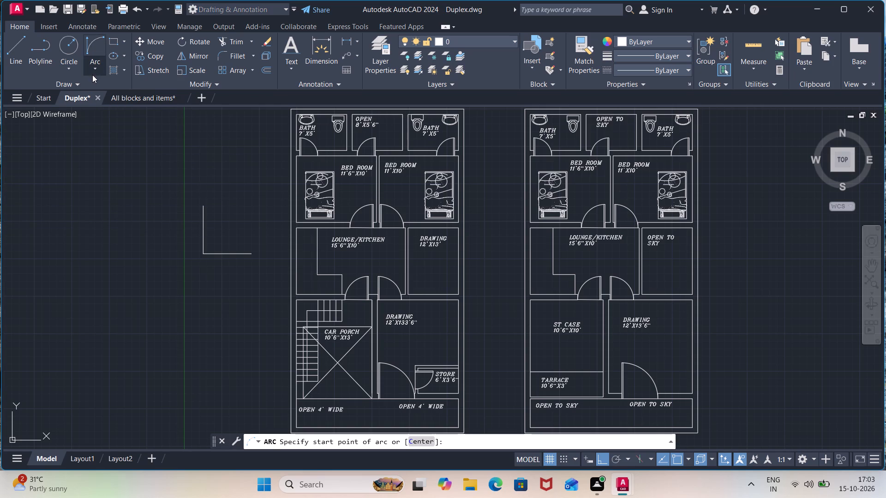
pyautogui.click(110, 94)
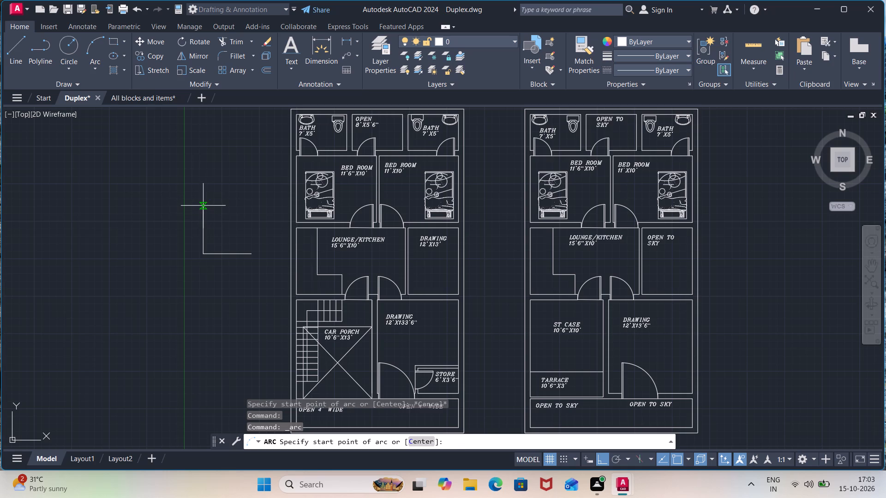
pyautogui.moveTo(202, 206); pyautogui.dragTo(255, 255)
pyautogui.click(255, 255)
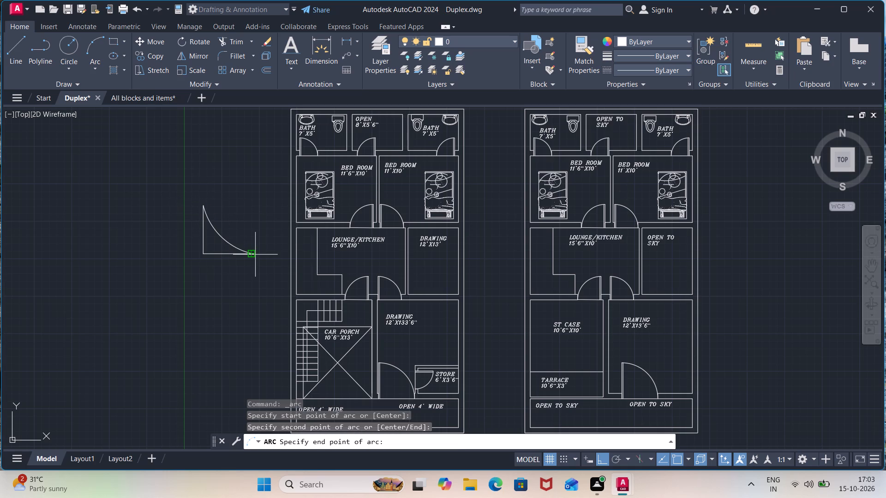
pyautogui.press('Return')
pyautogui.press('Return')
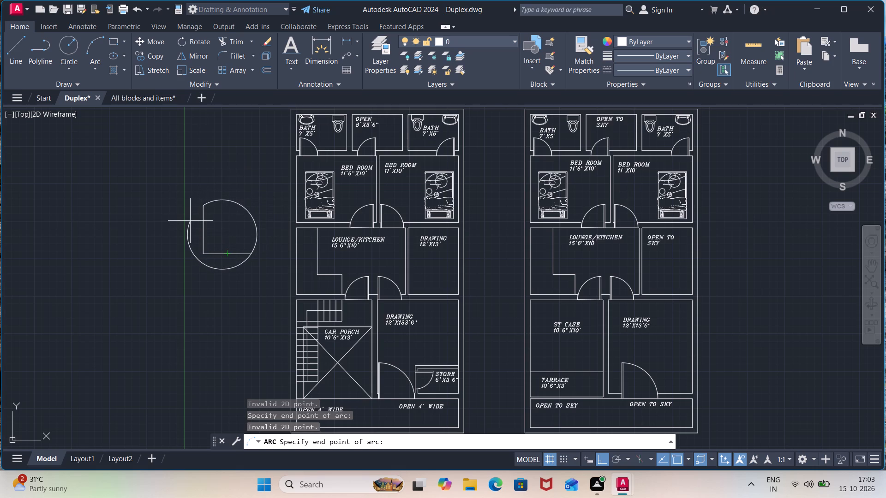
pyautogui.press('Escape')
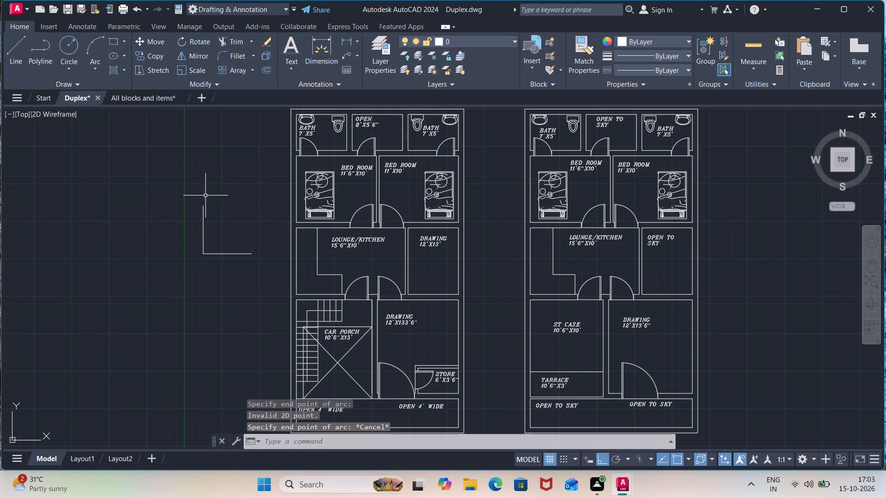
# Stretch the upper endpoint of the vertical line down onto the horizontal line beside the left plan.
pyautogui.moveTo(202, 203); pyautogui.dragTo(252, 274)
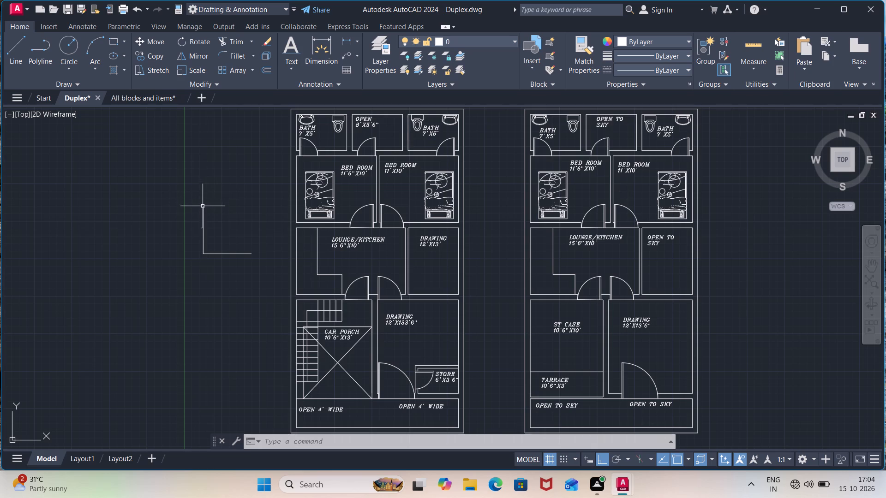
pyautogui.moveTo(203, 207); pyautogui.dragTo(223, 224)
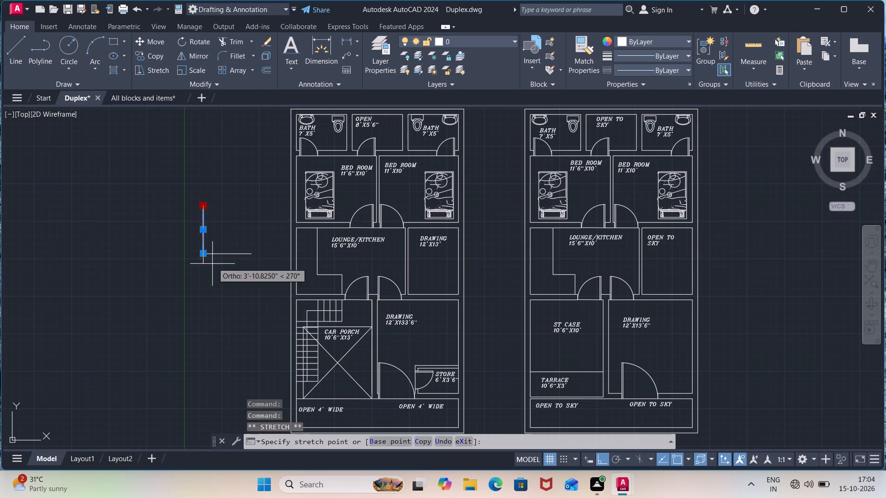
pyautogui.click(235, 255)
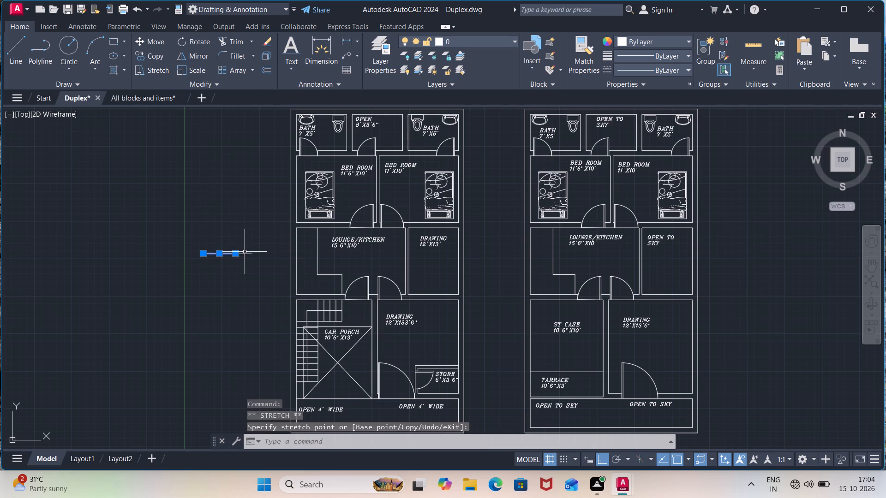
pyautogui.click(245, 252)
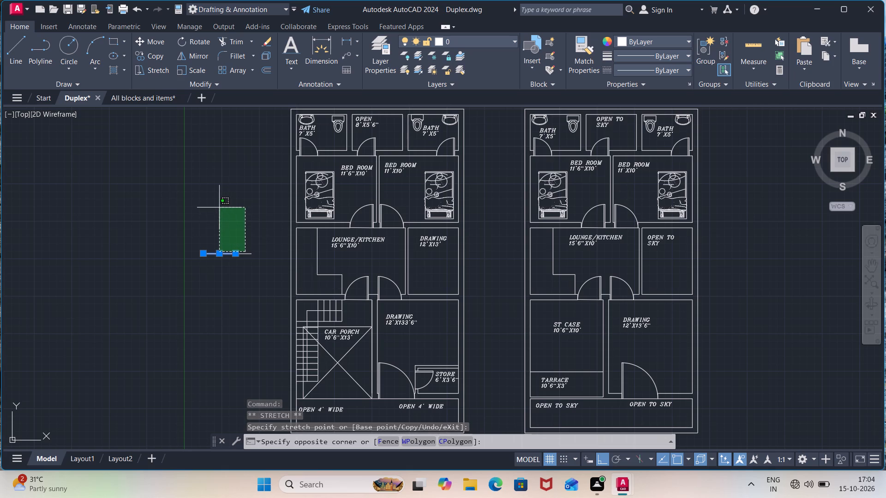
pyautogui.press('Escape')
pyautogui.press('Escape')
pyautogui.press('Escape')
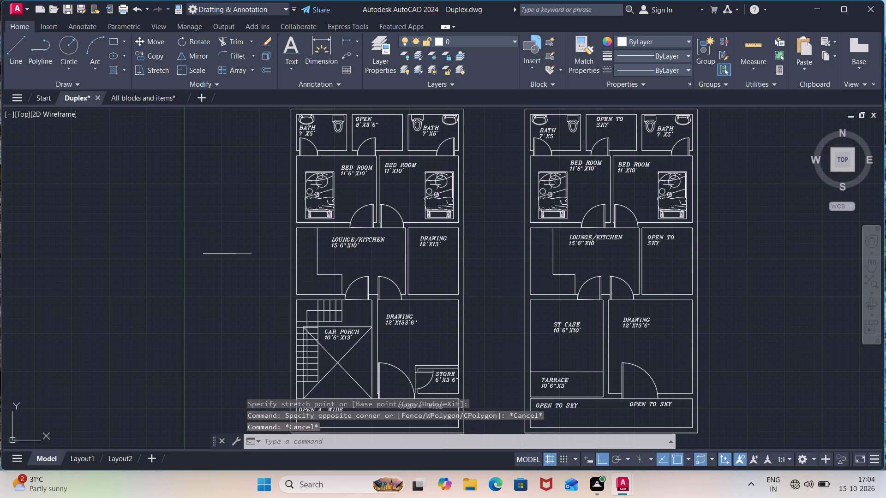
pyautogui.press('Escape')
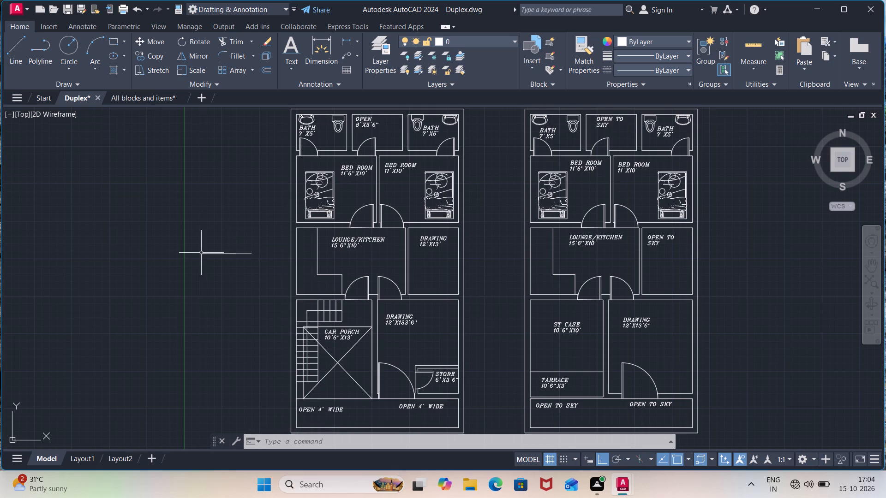
# Delete the two overlapping horizontal lines beside the left plan.
pyautogui.click(221, 255)
pyautogui.press('Escape')
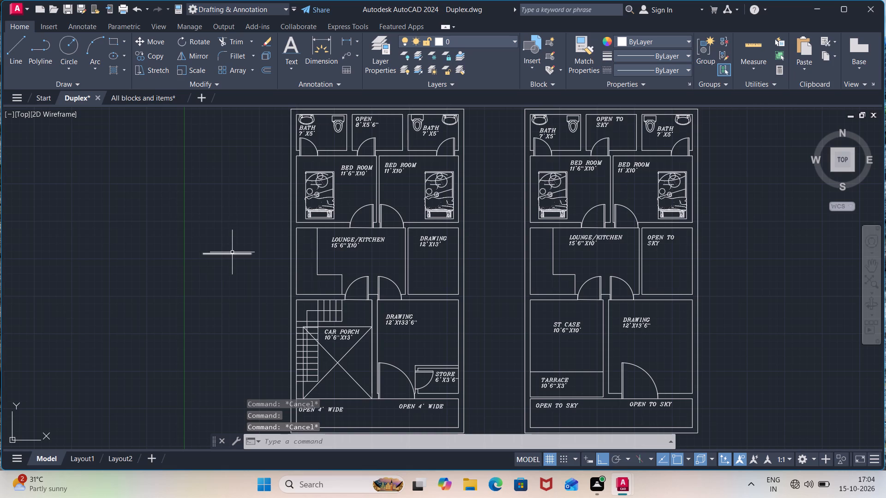
pyautogui.click(232, 252)
pyautogui.press('Delete')
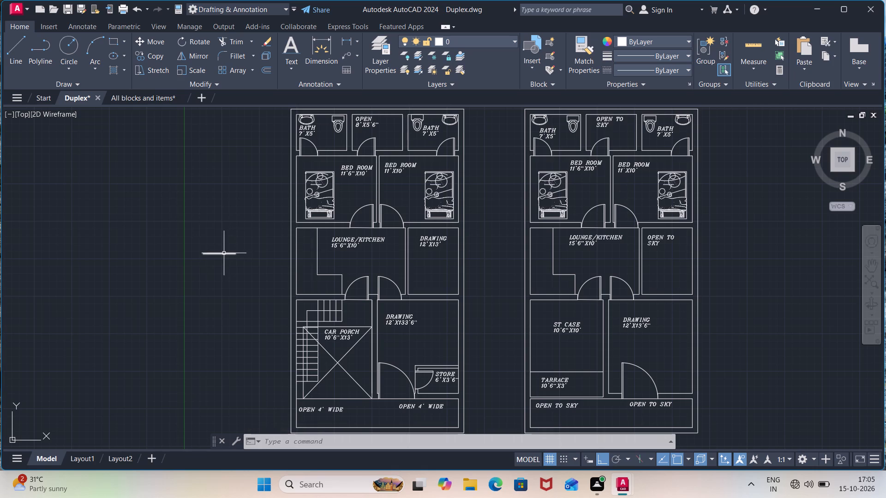
pyautogui.click(224, 253)
pyautogui.press('Delete')
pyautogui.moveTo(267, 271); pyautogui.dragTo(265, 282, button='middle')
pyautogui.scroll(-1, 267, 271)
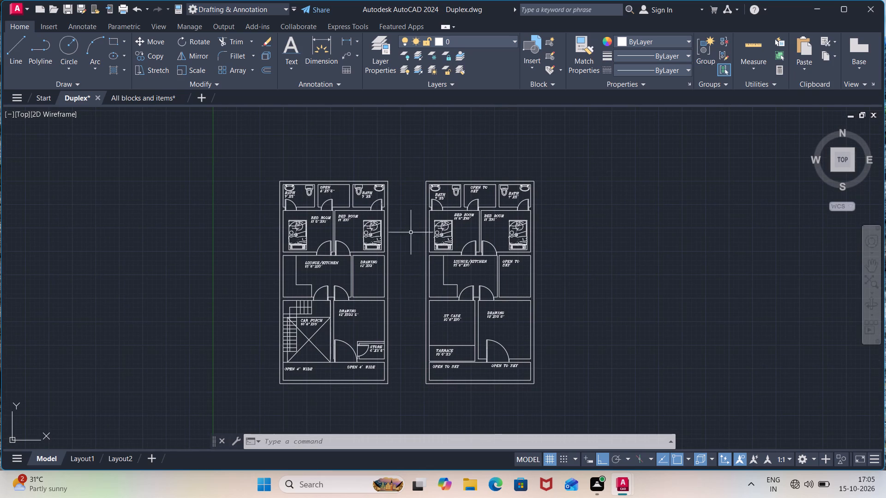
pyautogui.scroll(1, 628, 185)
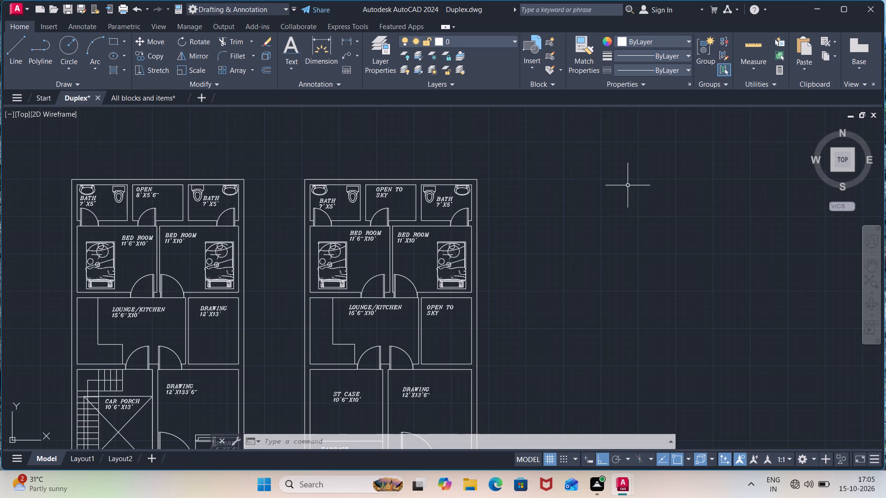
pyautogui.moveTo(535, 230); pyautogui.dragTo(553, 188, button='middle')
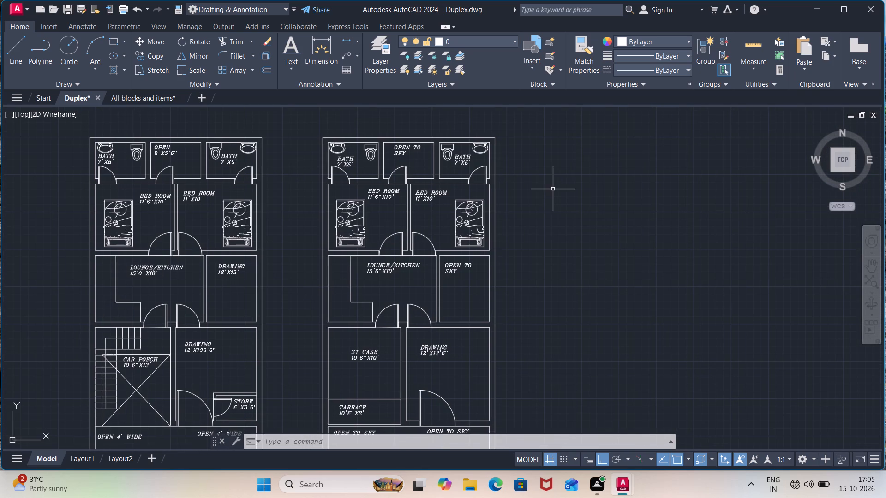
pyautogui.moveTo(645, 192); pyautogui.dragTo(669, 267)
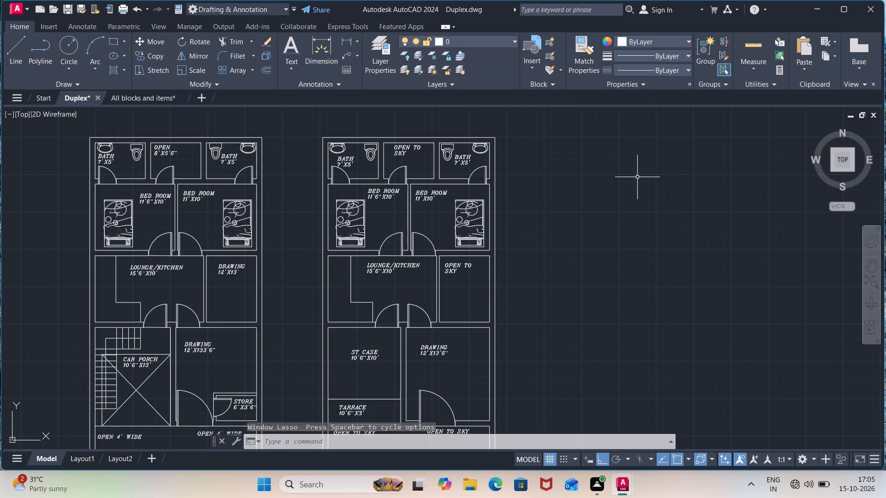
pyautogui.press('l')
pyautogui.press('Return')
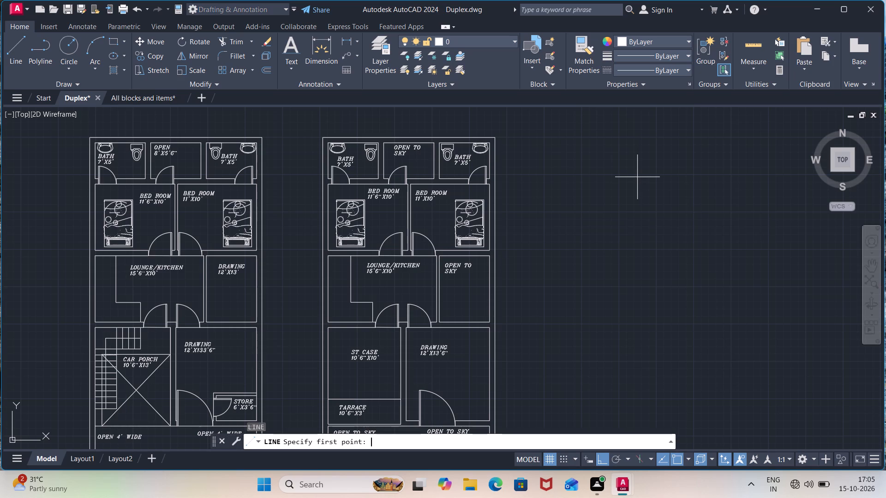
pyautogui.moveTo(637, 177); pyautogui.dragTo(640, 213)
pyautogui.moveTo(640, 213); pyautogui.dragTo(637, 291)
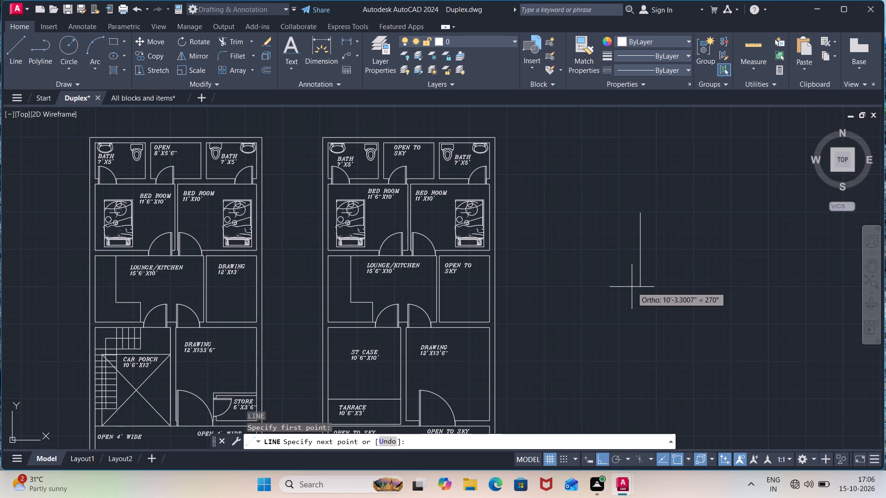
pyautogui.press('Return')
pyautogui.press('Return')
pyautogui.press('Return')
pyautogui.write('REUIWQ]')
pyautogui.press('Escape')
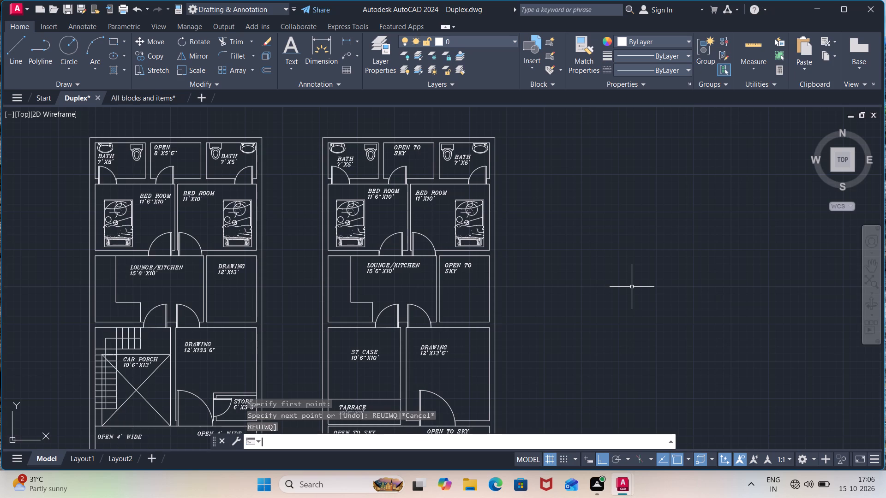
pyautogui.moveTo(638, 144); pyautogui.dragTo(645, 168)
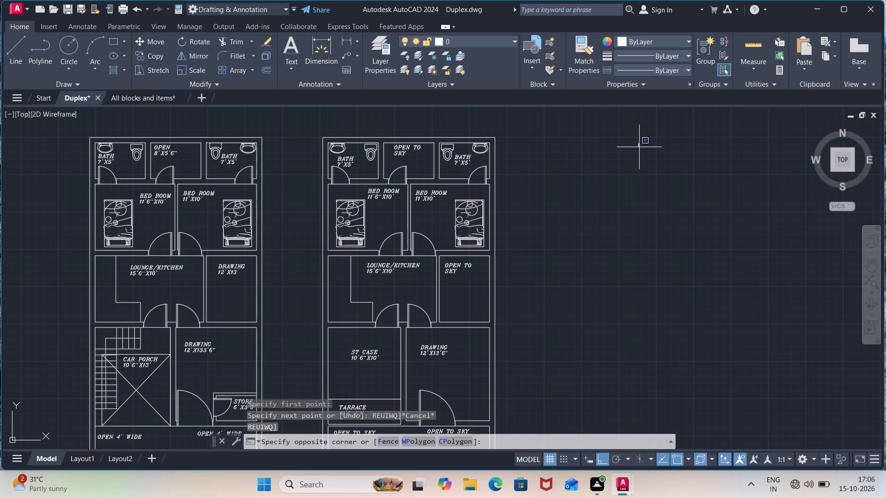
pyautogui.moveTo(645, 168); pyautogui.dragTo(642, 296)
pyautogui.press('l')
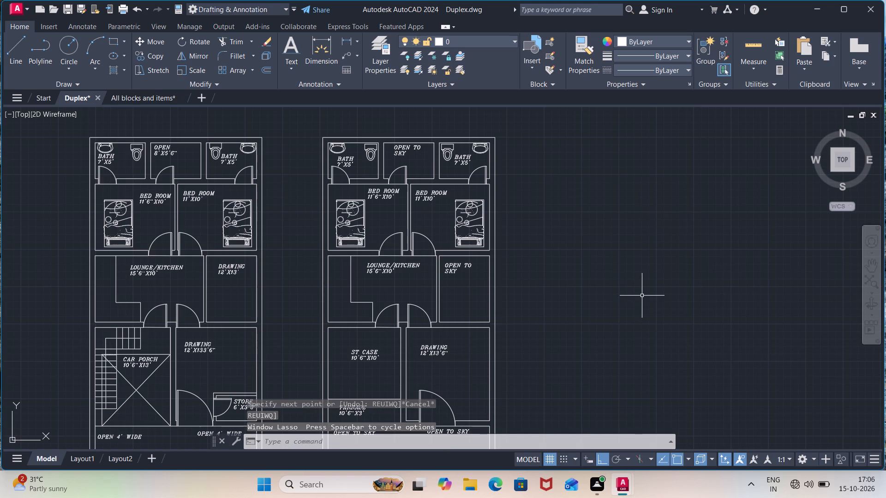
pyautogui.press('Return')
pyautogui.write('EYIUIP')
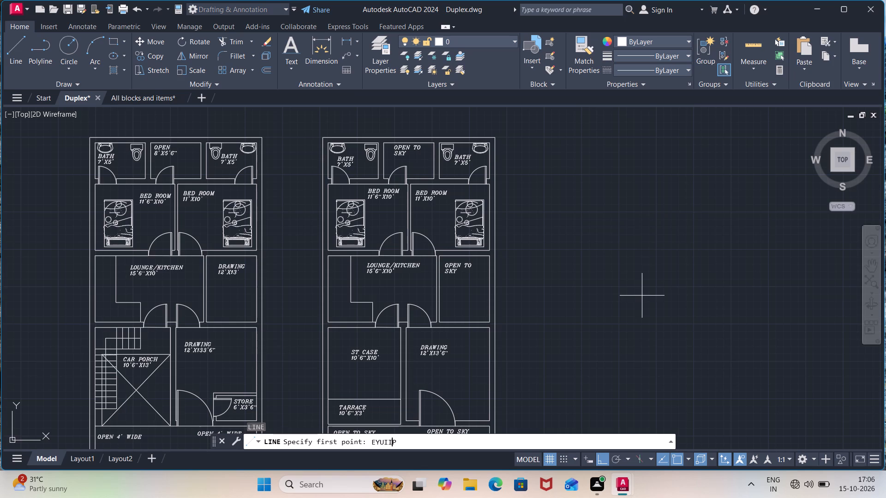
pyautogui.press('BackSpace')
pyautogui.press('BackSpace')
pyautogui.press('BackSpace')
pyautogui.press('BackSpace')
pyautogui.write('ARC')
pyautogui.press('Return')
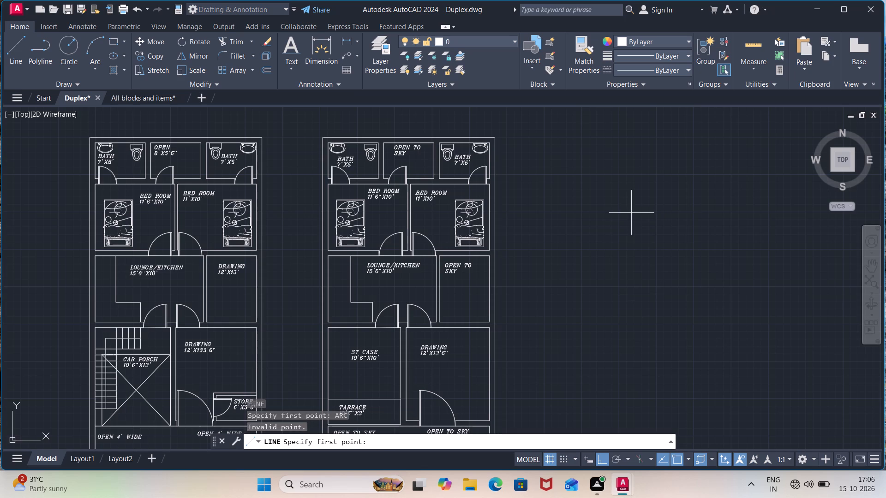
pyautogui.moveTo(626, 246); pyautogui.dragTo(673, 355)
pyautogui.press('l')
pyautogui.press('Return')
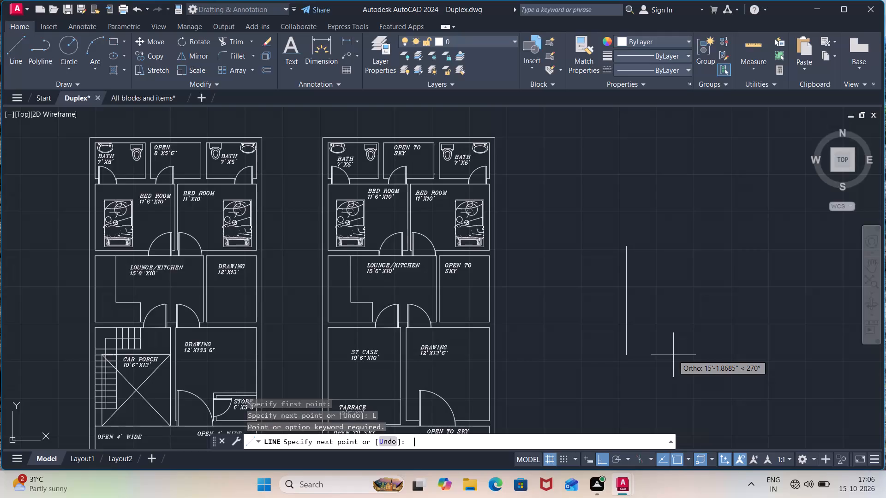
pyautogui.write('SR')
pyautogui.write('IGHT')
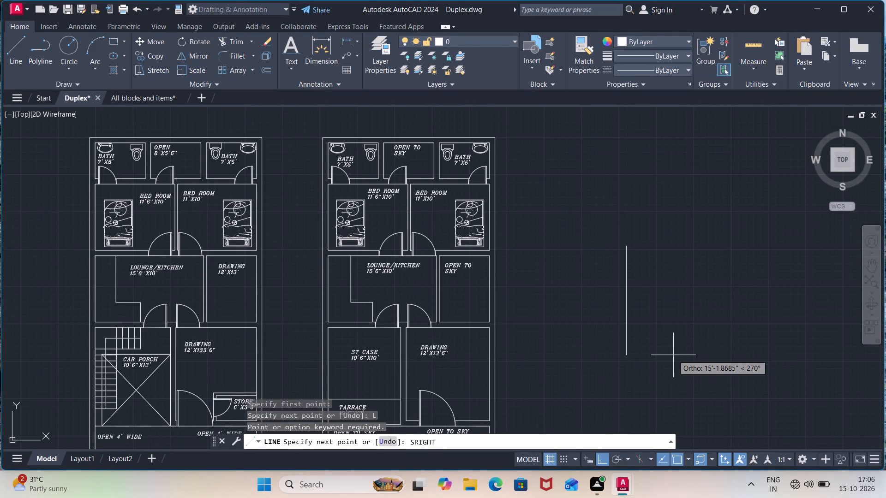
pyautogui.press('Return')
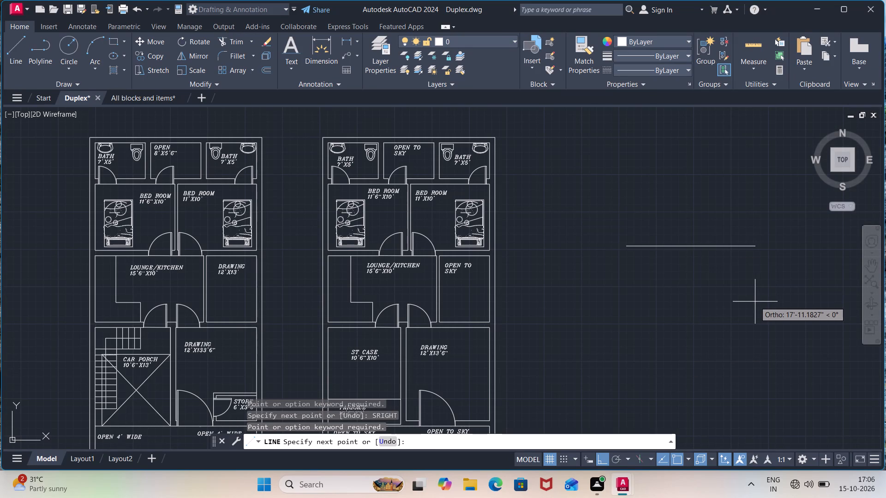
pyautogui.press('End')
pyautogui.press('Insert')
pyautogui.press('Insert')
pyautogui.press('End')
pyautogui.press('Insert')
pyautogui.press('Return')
# Start a stepped line outline in the empty area beside the floor plans: 30 down, 30 right, 50 down, 60 right.
pyautogui.press('Return')
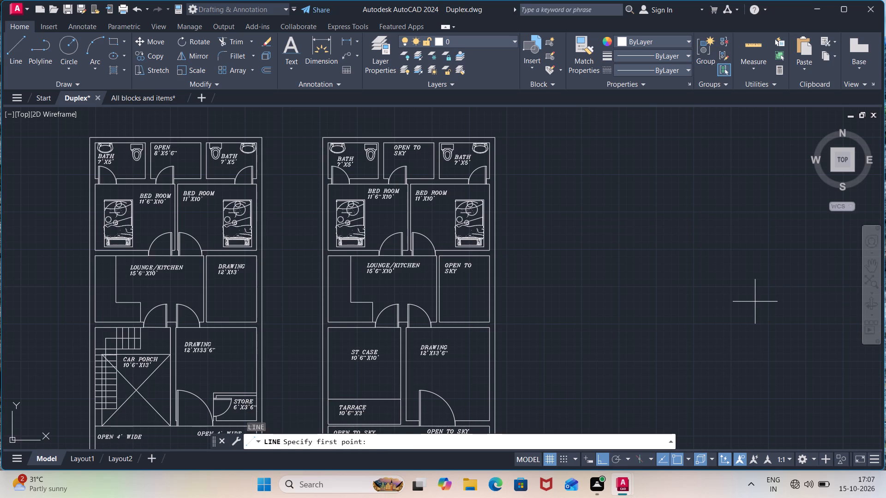
pyautogui.moveTo(666, 248); pyautogui.dragTo(671, 322)
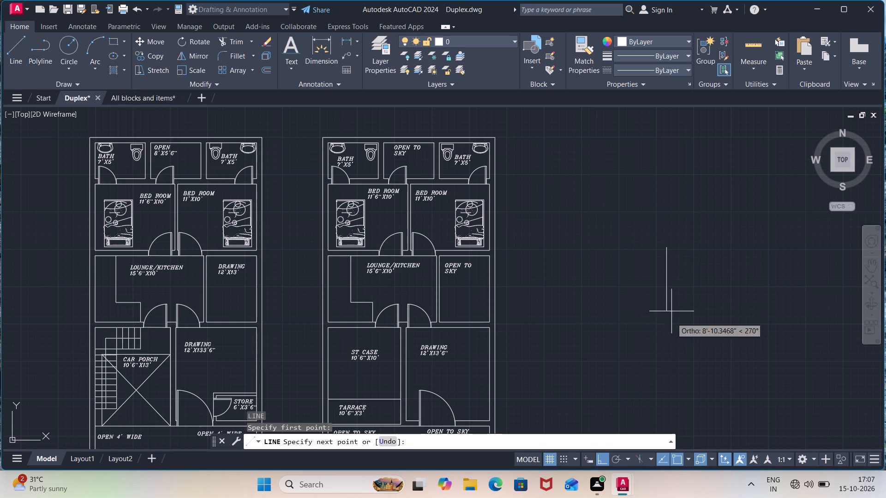
pyautogui.moveTo(671, 322); pyautogui.dragTo(670, 336)
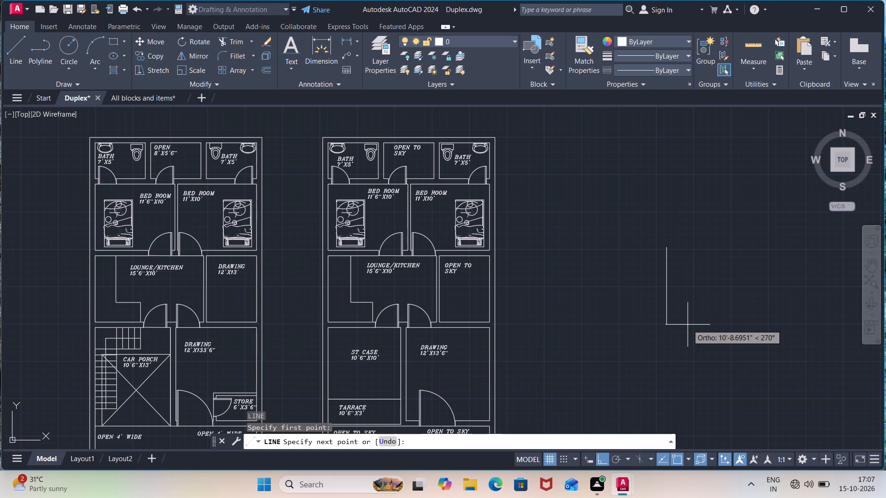
pyautogui.press('pagedown')
pyautogui.press('Insert')
pyautogui.press('pagedown')
pyautogui.press('Insert')
pyautogui.write('30')
pyautogui.press('Return')
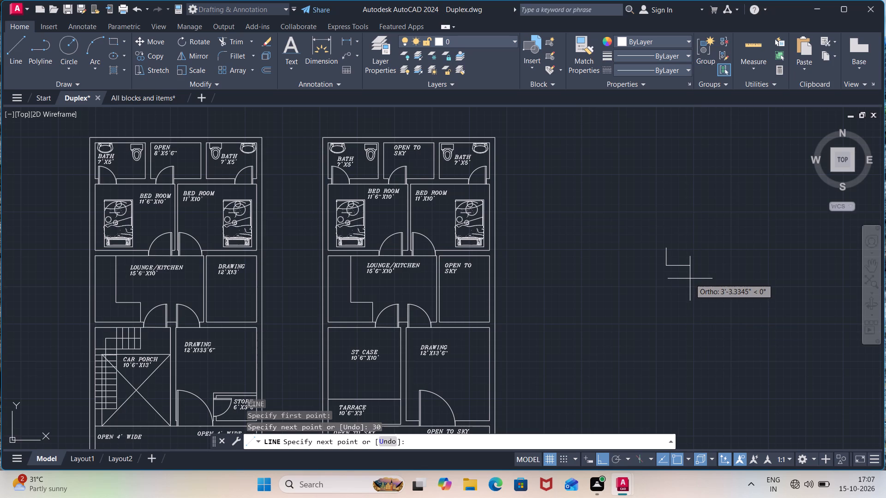
pyautogui.write('30')
pyautogui.press('Return')
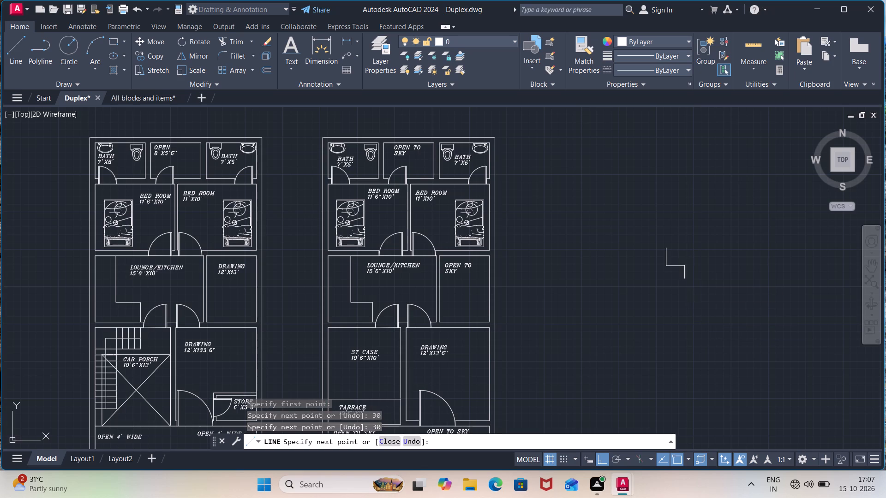
pyautogui.write('50')
pyautogui.press('Return')
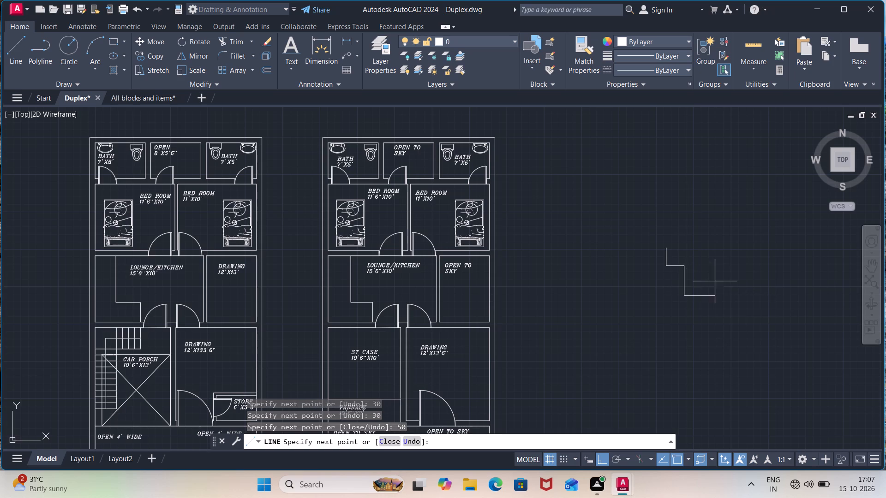
pyautogui.write('60')
pyautogui.press('Return')
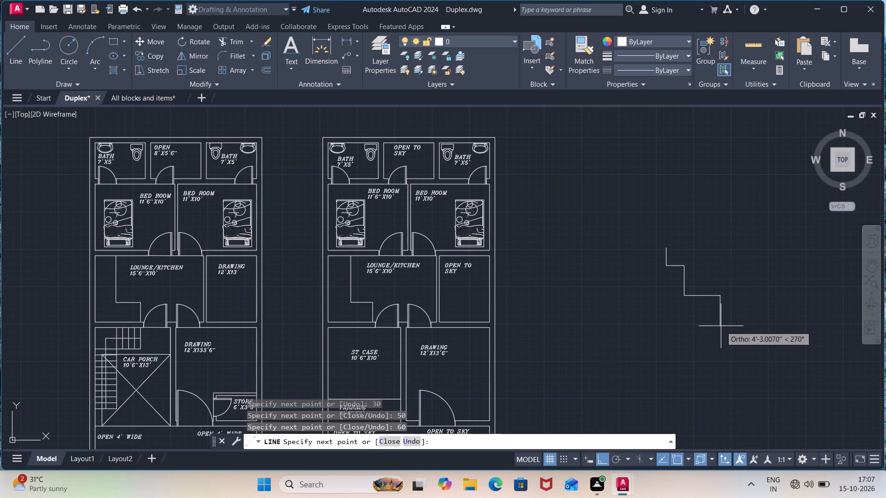
# Continue the stepped outline with segments 45 down, 60 right, 30 down and 50 back to the left.
pyautogui.write('45')
pyautogui.press('Return')
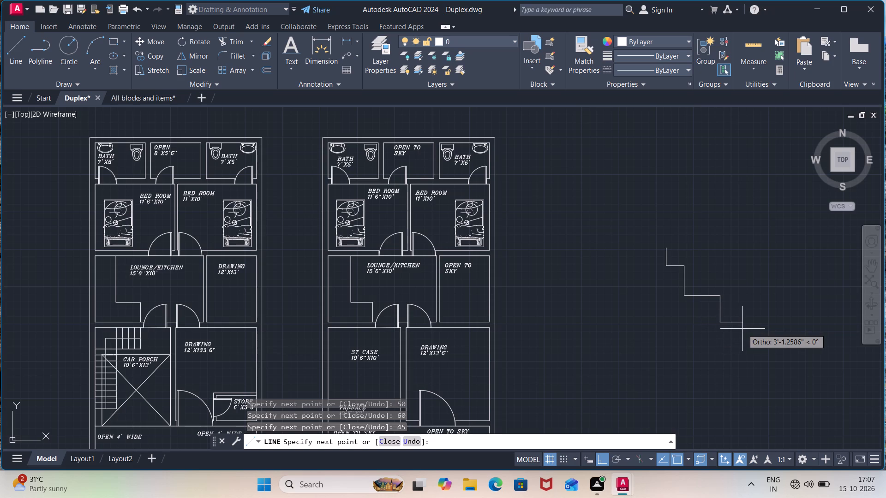
pyautogui.write('60')
pyautogui.press('Return')
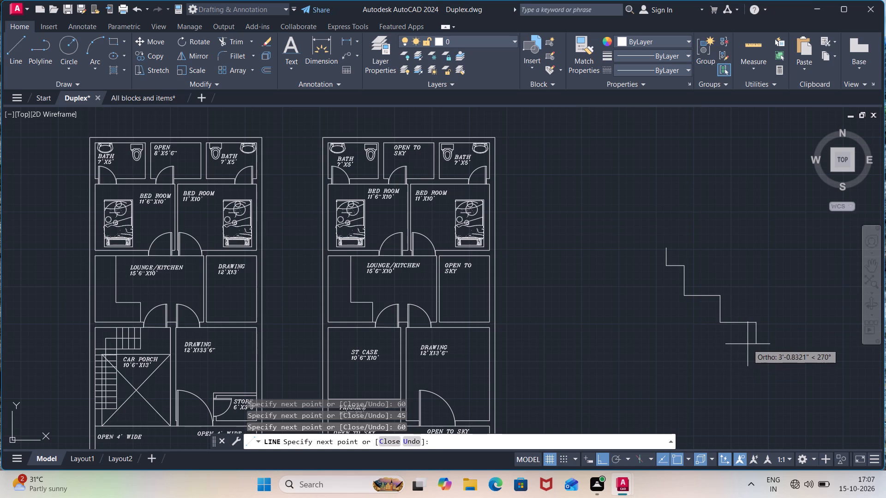
pyautogui.write('30')
pyautogui.press('Return')
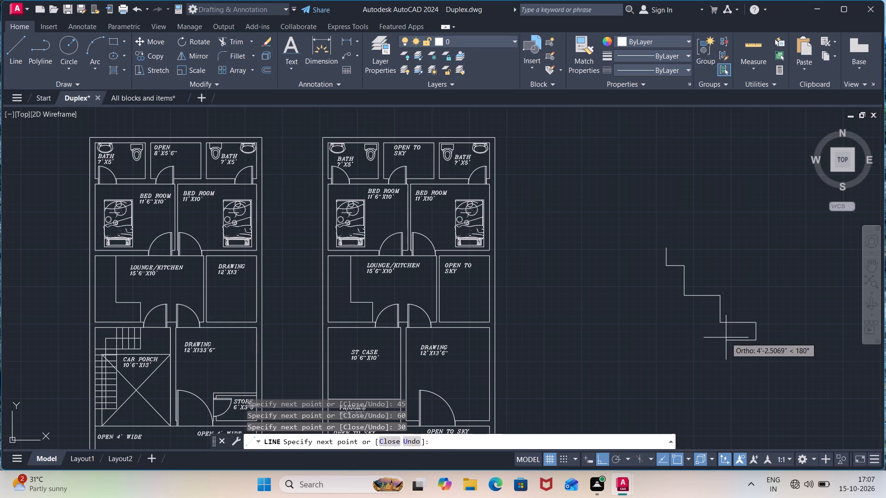
pyautogui.write('50')
pyautogui.press('Return')
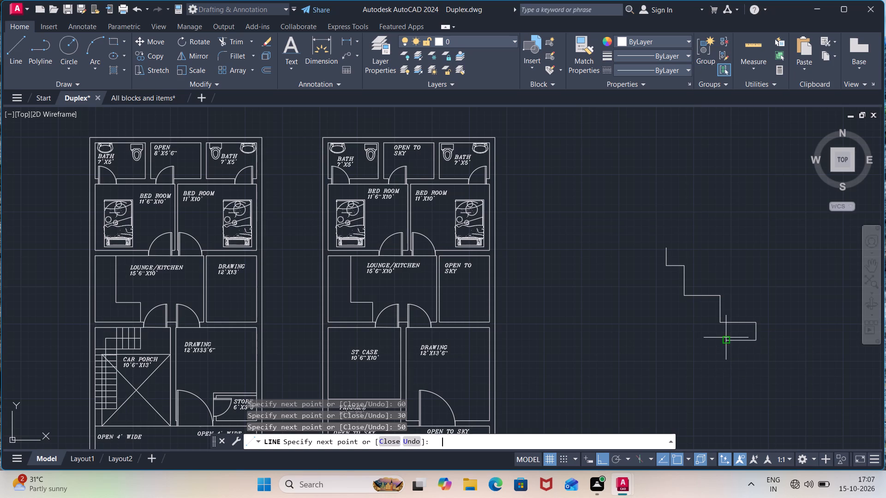
# Continue the outline stepping back inward with segments 30 down, 50 left, 30 down and 30 left.
pyautogui.write('30')
pyautogui.press('Return')
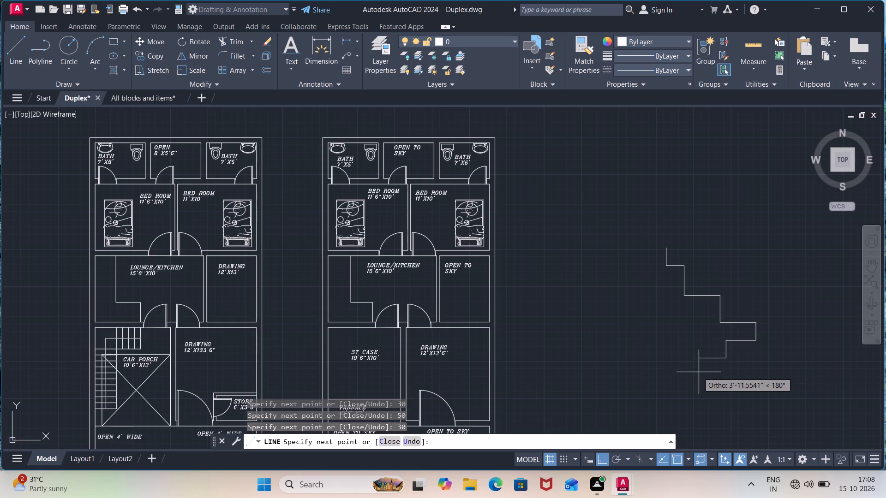
pyautogui.write('50')
pyautogui.press('Return')
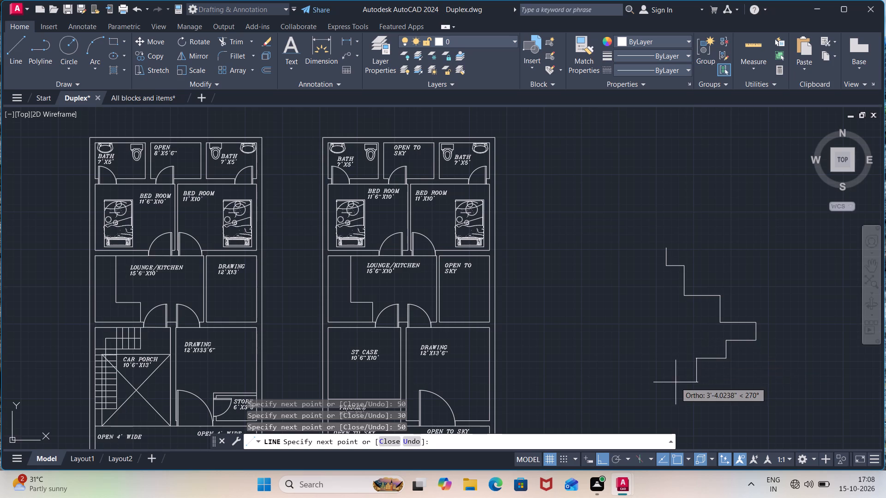
pyautogui.write('30')
pyautogui.press('Return')
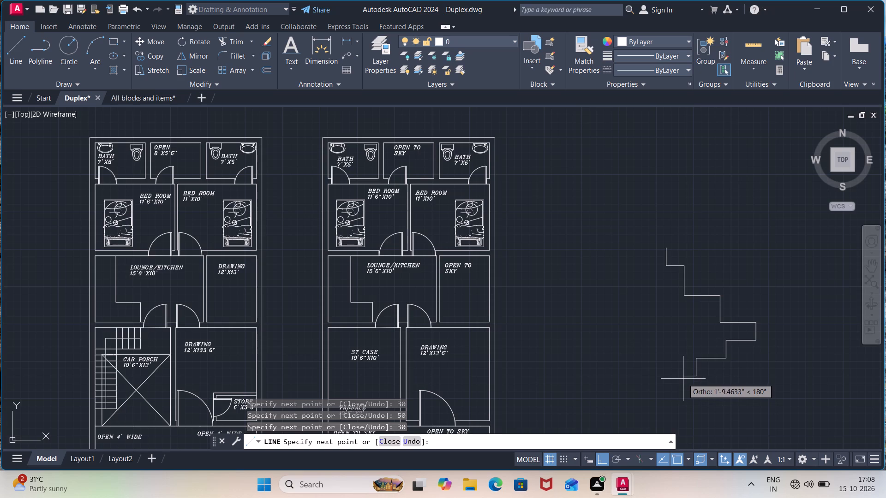
pyautogui.write('30')
pyautogui.press('Return')
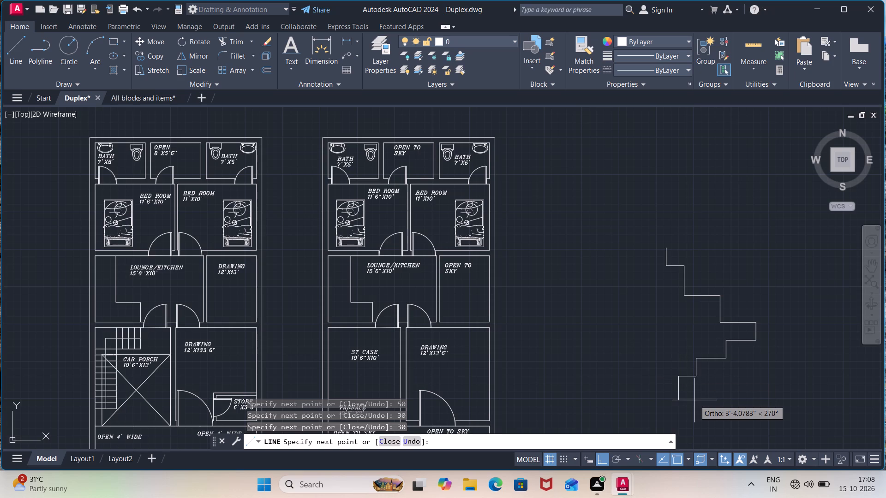
# Finish the stepped outline with a segment 60 down and a last segment 10 left.
pyautogui.press('6')
pyautogui.press('0')
pyautogui.press('Return')
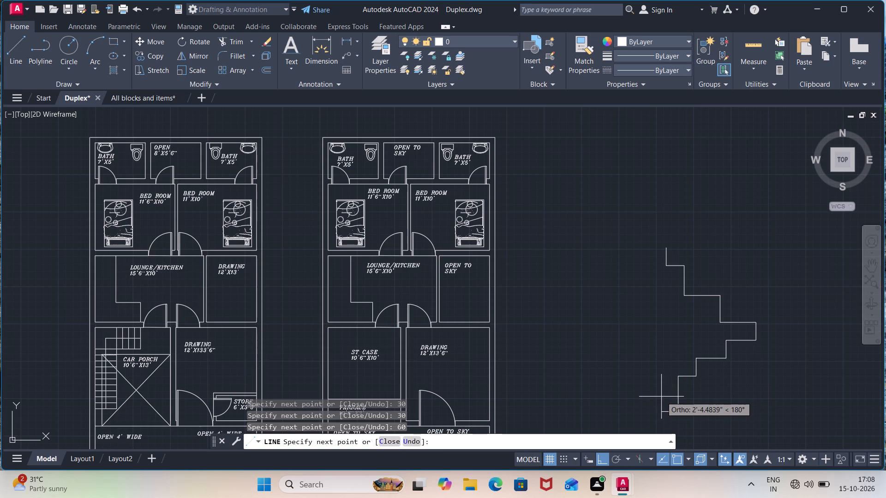
pyautogui.moveTo(661, 397); pyautogui.dragTo(636, 236, button='middle')
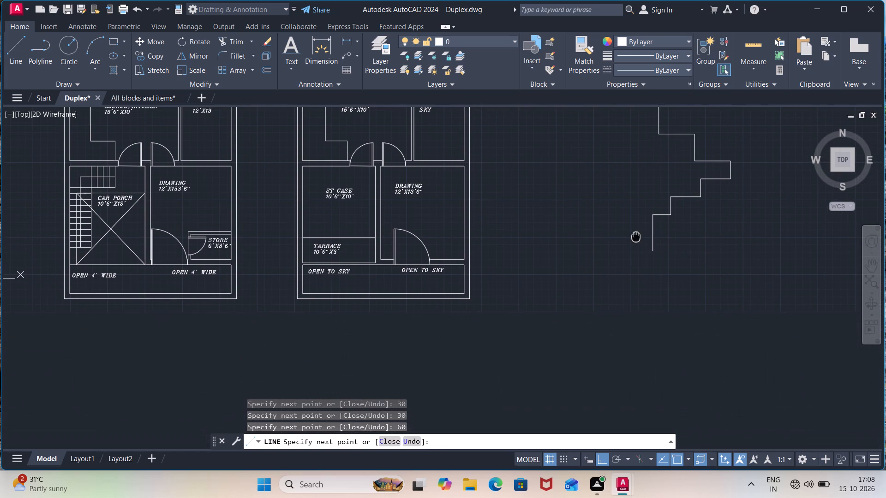
pyautogui.moveTo(632, 243); pyautogui.dragTo(652, 292, button='middle')
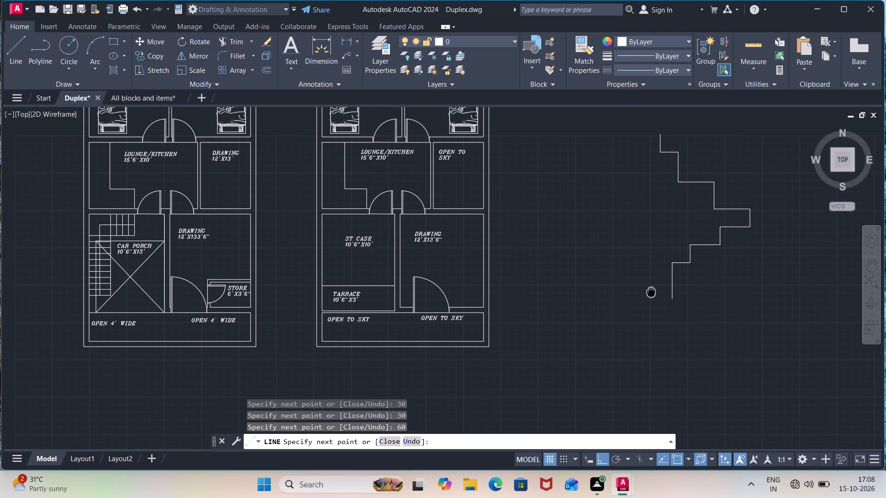
pyautogui.moveTo(652, 292); pyautogui.dragTo(652, 293, button='middle')
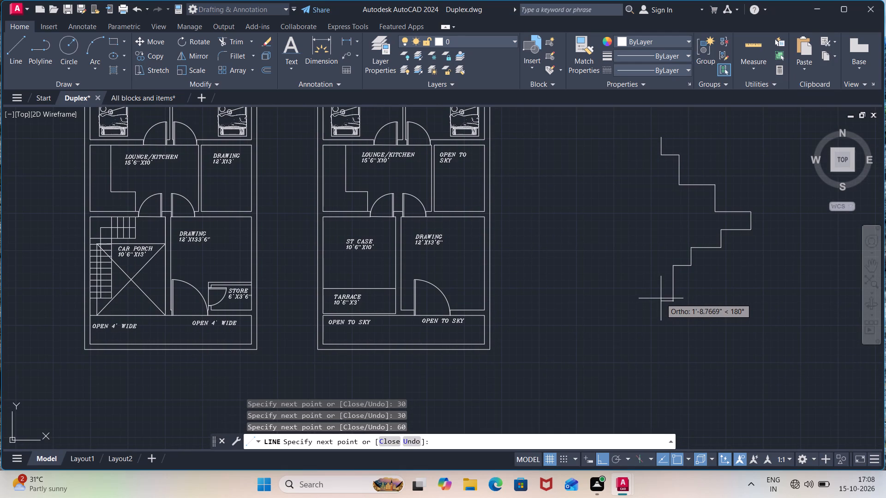
pyautogui.write('10')
pyautogui.press('Return')
pyautogui.press('Return')
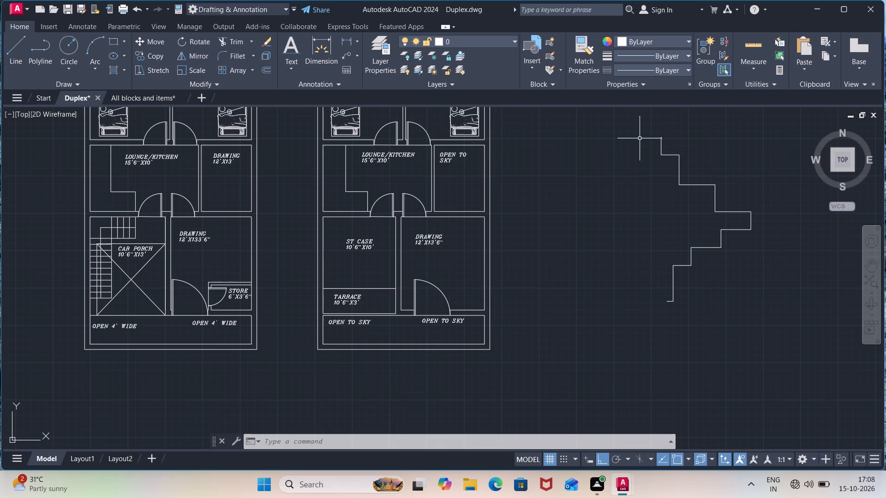
# Delete all segments of the stepped line outline in the empty area beside the two floor plans.
pyautogui.moveTo(641, 136); pyautogui.dragTo(831, 258)
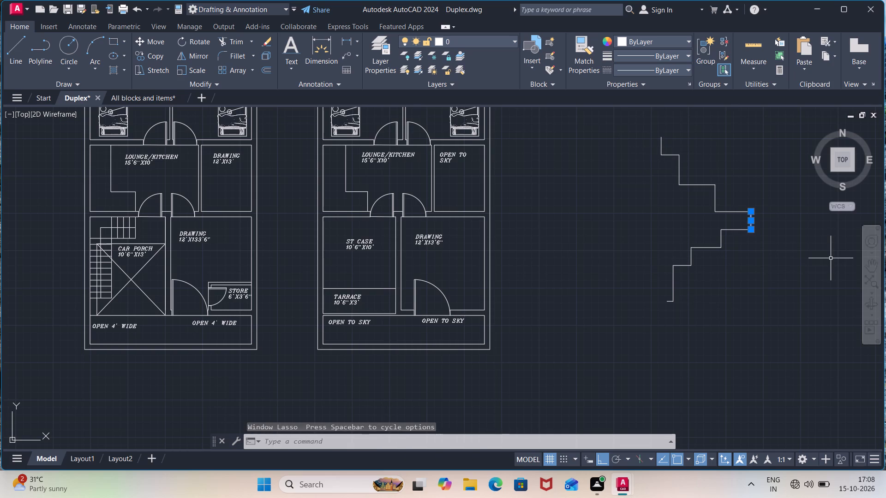
pyautogui.click(662, 151)
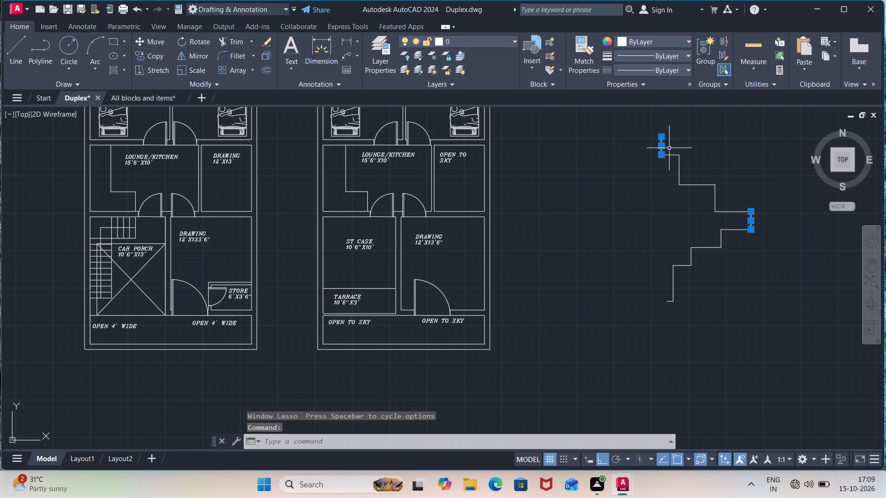
pyautogui.click(675, 154)
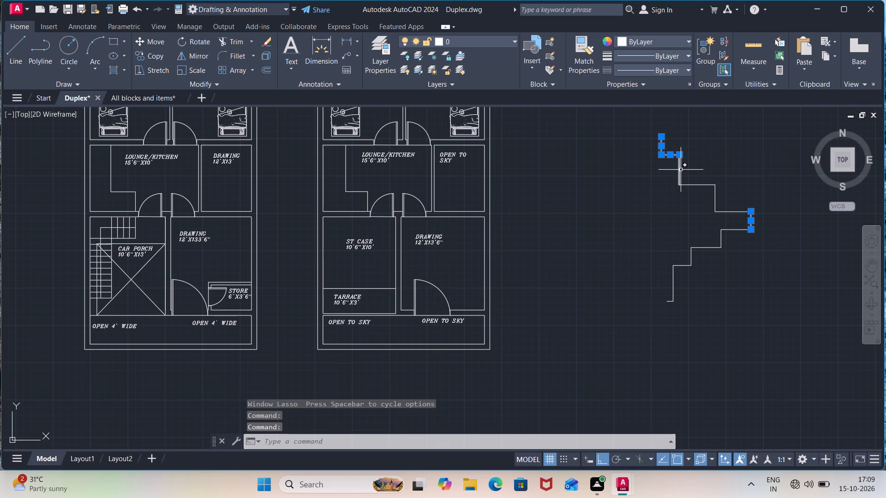
pyautogui.click(681, 170)
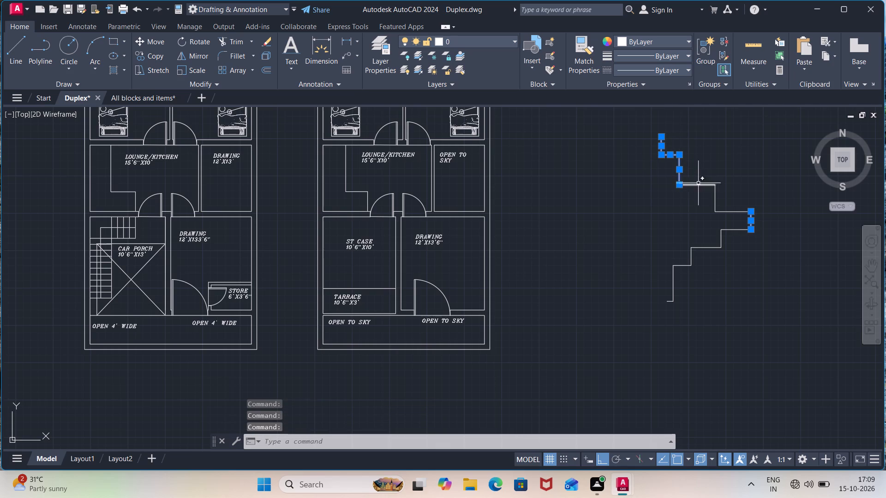
pyautogui.click(698, 185)
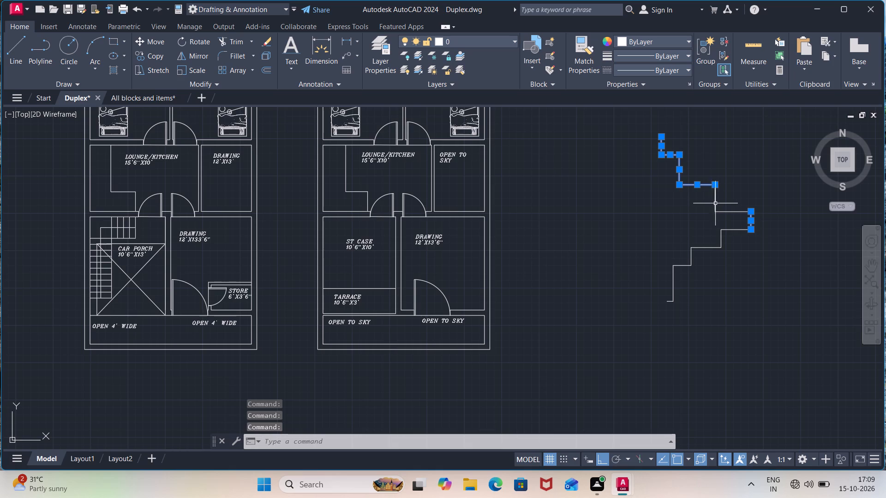
pyautogui.click(715, 204)
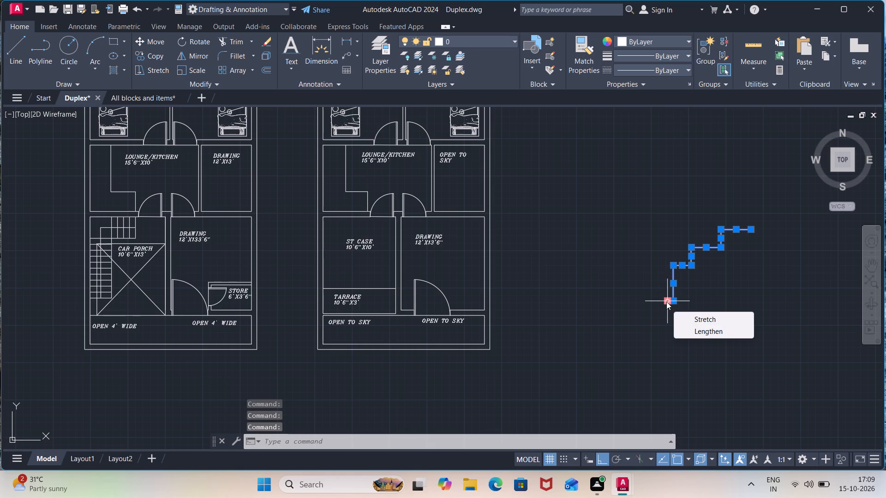
pyautogui.press('Delete')
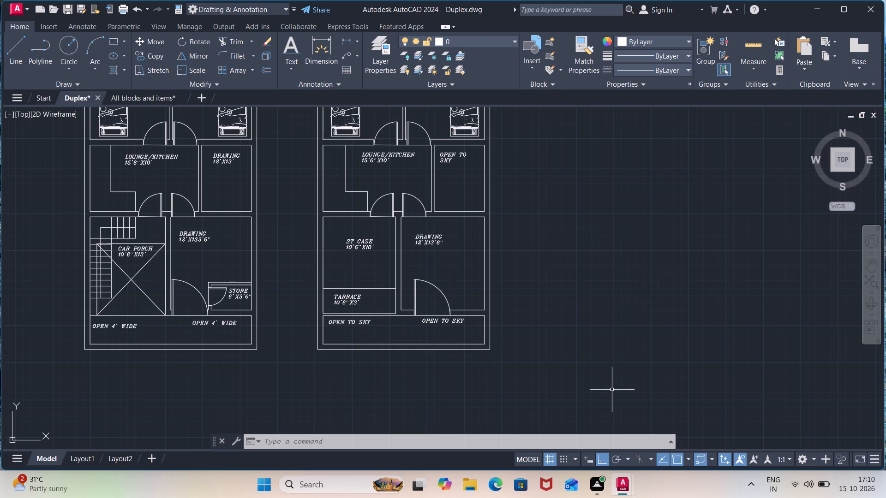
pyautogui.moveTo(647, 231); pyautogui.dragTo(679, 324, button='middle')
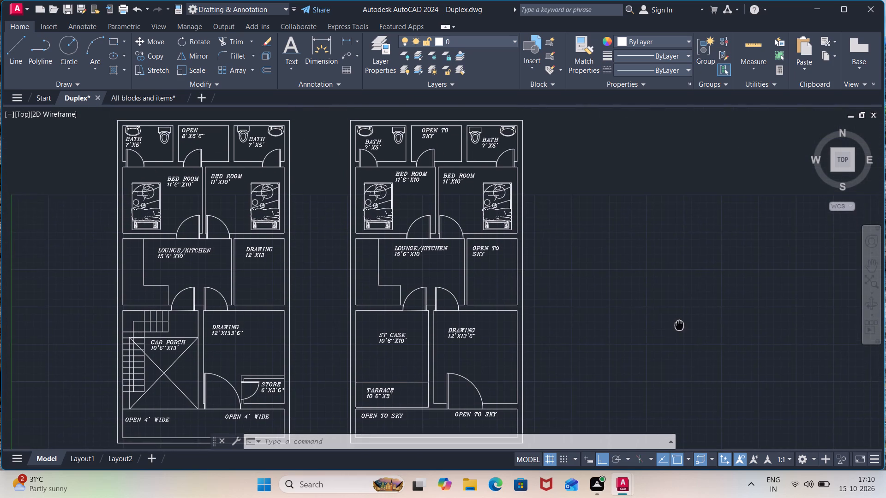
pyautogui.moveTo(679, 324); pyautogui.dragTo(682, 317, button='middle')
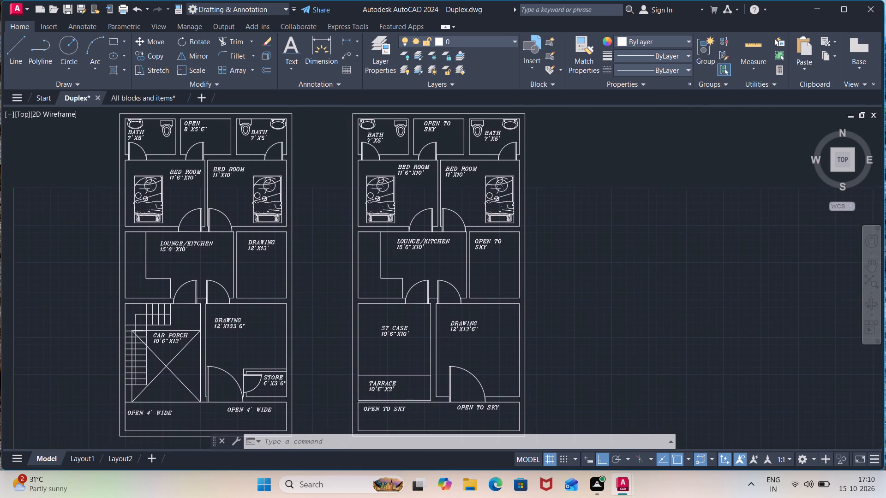
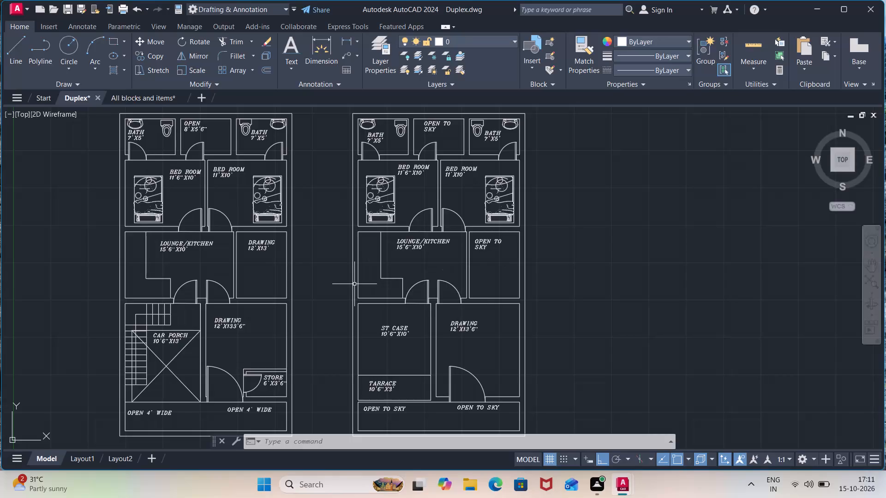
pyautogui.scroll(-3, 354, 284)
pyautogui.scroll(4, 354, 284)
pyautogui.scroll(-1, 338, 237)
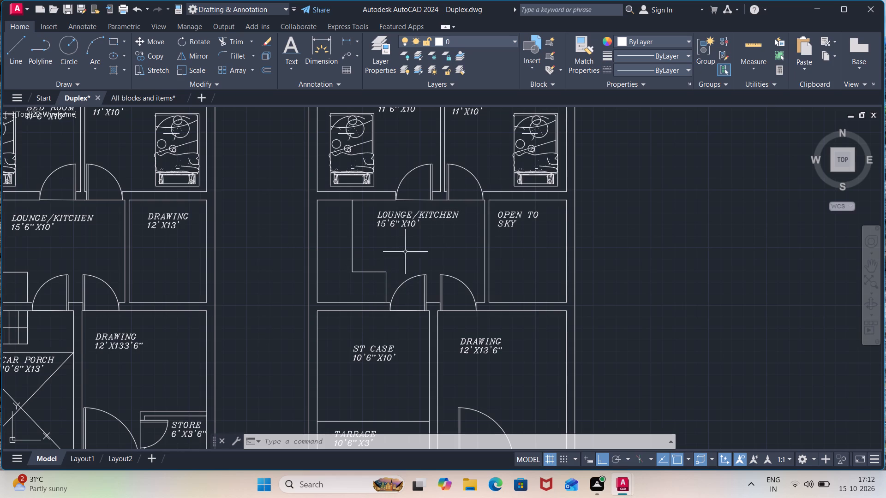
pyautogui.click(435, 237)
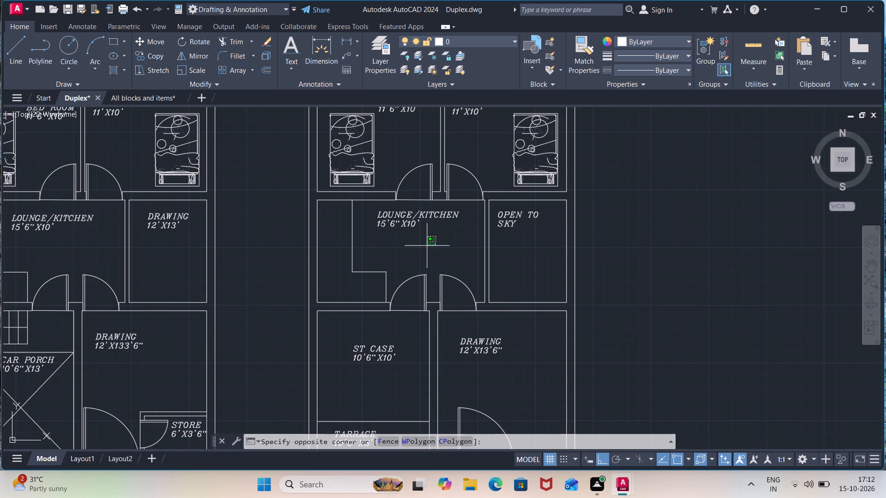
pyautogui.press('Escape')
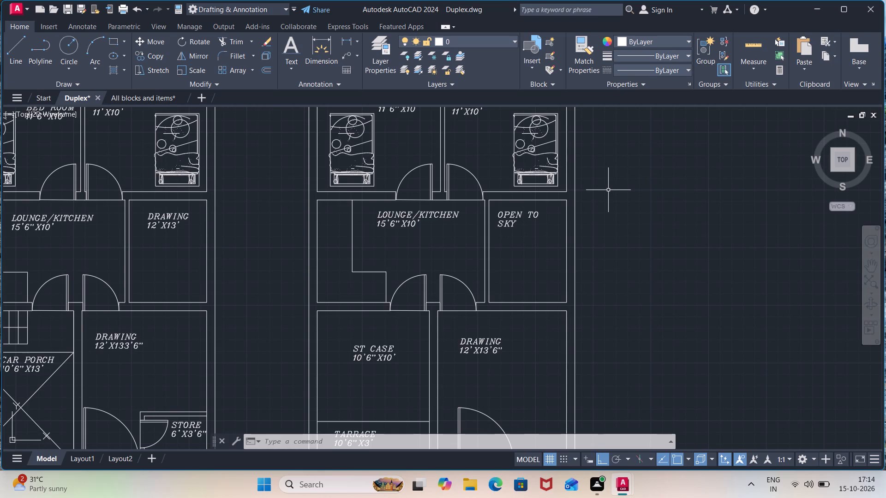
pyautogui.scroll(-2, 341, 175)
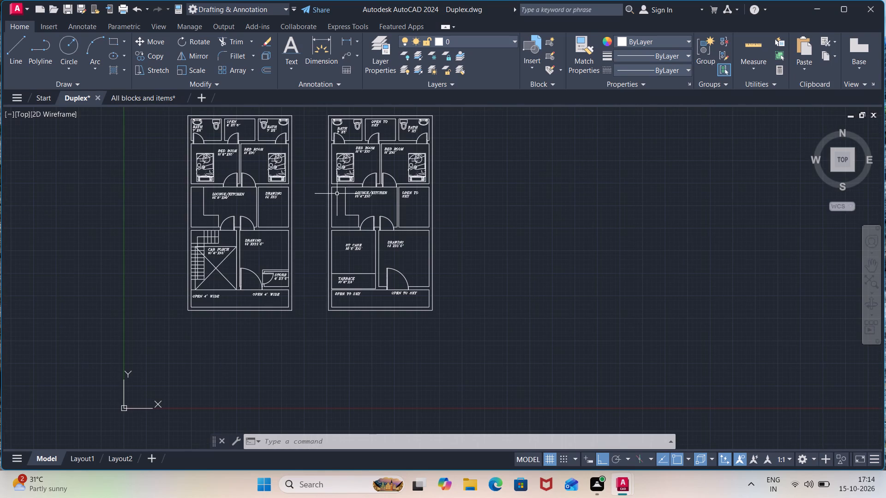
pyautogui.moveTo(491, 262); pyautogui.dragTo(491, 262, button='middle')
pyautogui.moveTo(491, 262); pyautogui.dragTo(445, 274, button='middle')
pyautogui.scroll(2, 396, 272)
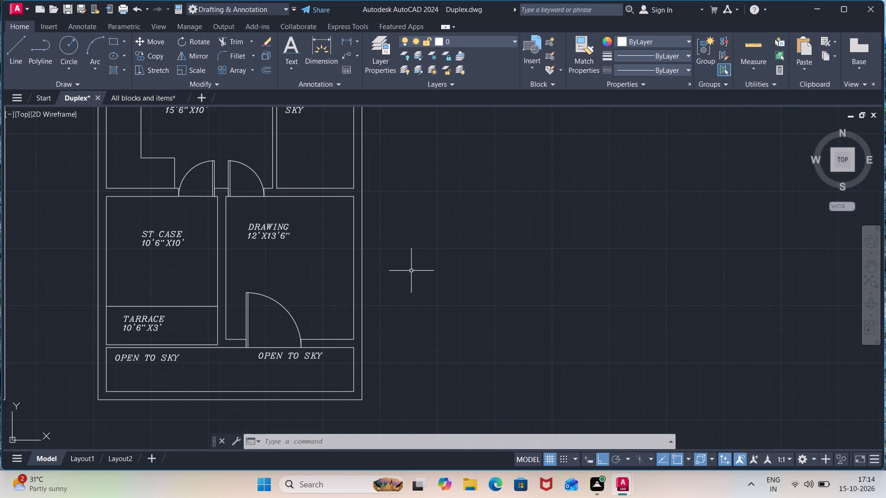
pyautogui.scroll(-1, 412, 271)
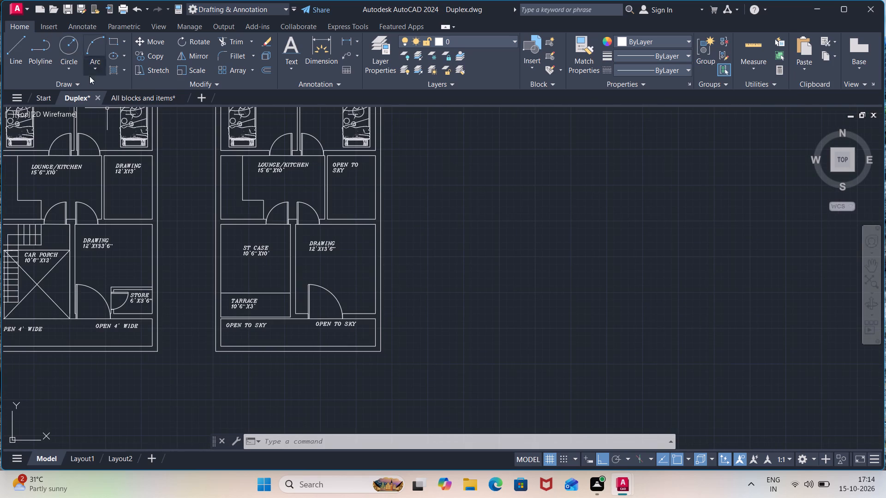
# In the "All blocks and items" drawing, copy the front-view three-seat sofa located beside the two office chairs.
pyautogui.click(122, 99)
pyautogui.scroll(-2, 254, 279)
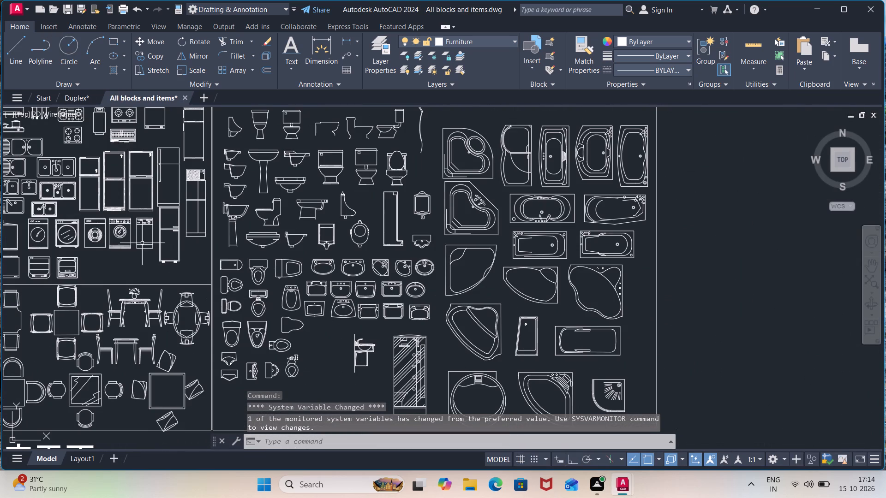
pyautogui.moveTo(130, 261); pyautogui.dragTo(585, 269, button='middle')
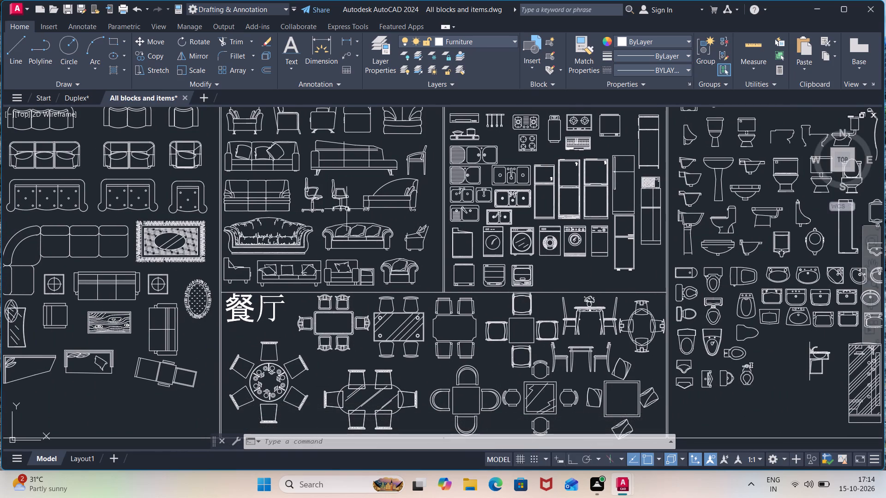
pyautogui.scroll(3, 292, 181)
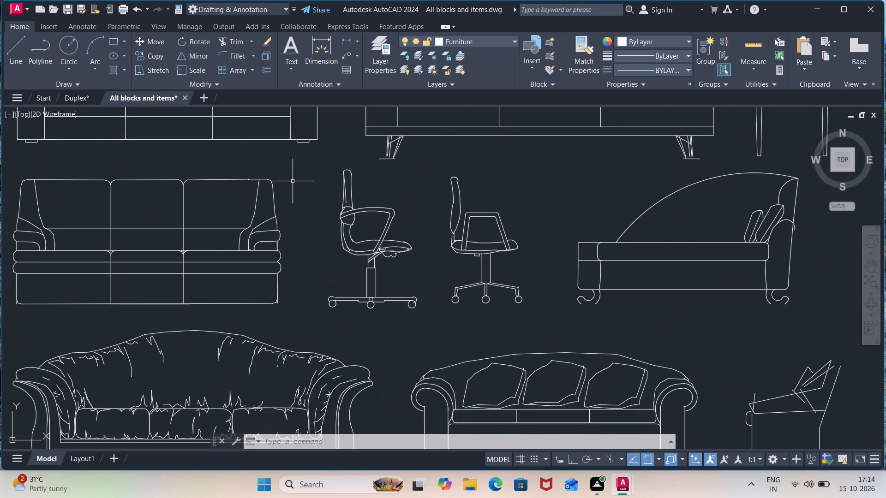
pyautogui.click(306, 174)
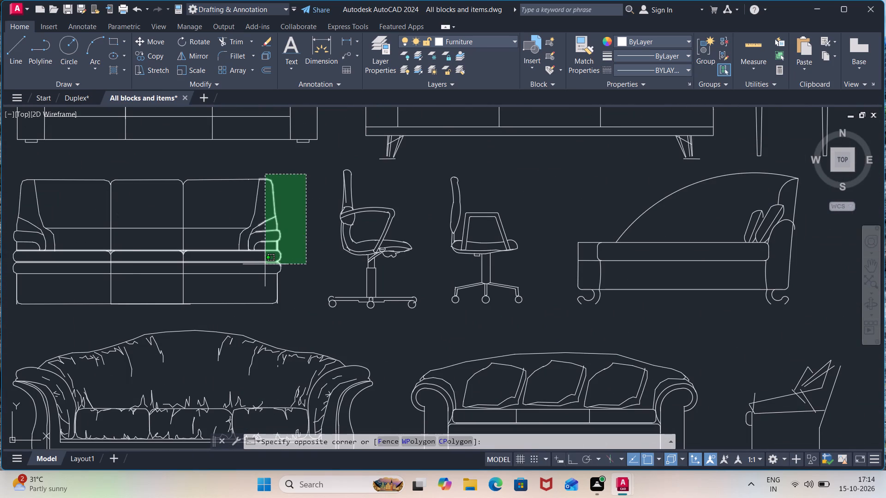
pyautogui.scroll(-1, 138, 323)
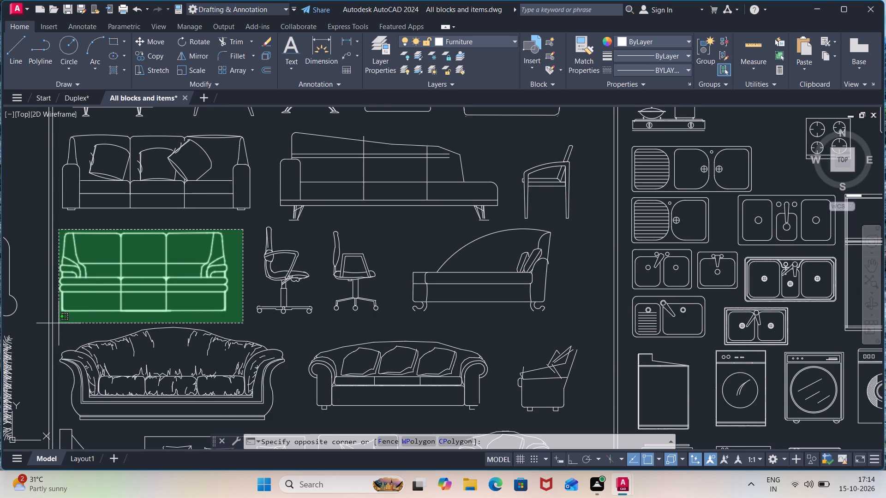
pyautogui.click(57, 324)
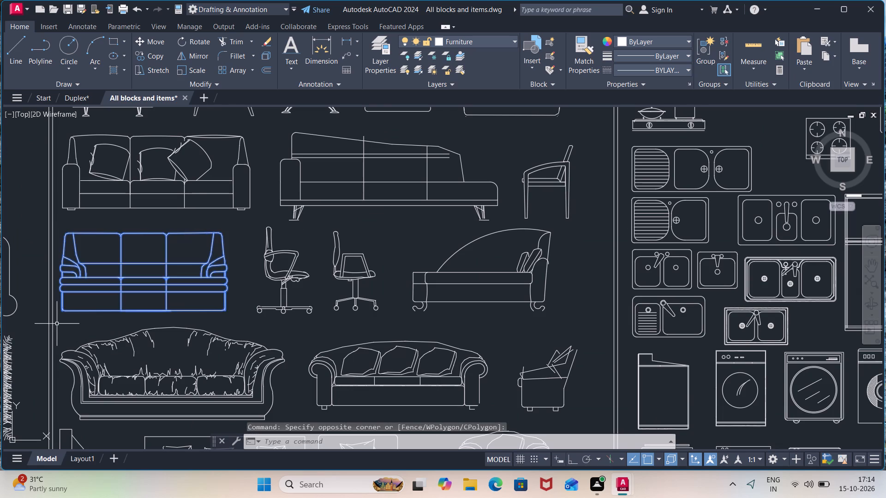
pyautogui.hotkey('ctrl', 'c')
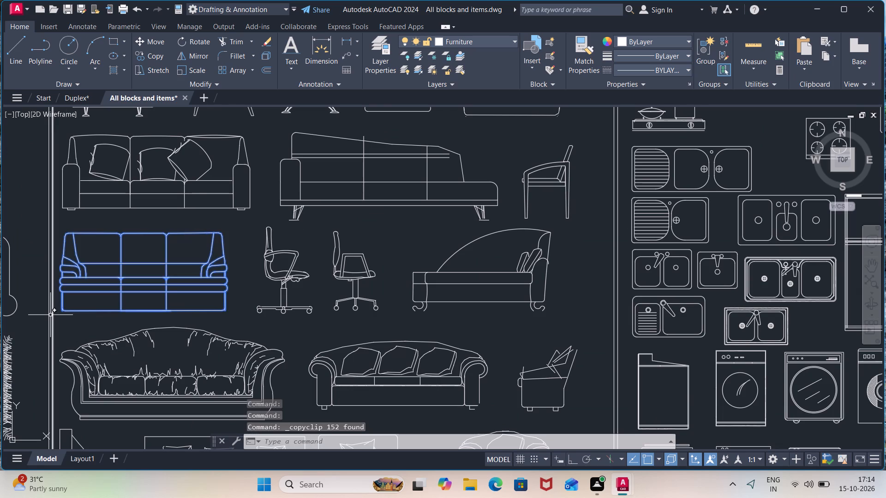
# Paste the copied sofa into the 12'X13'6" DRAWING room of the Duplex plan that has the ST CASE and TARRACE.
pyautogui.click(71, 98)
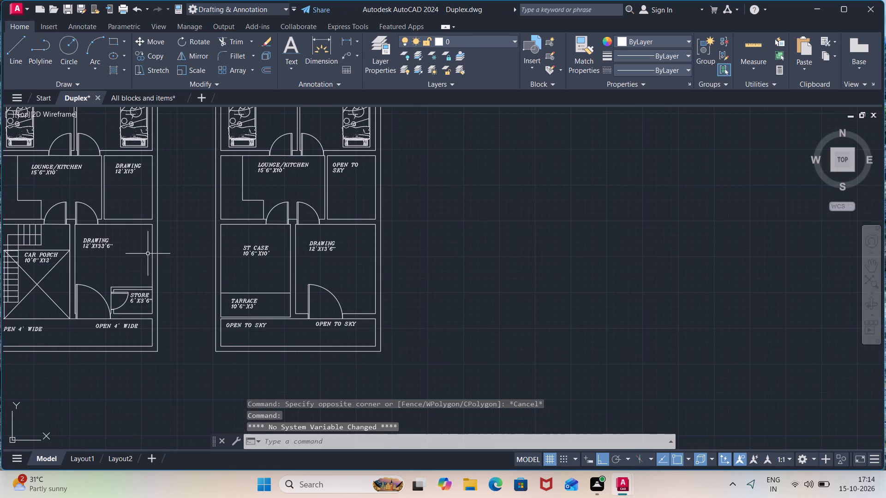
pyautogui.click(339, 273)
pyautogui.hotkey('ctrl', 'v')
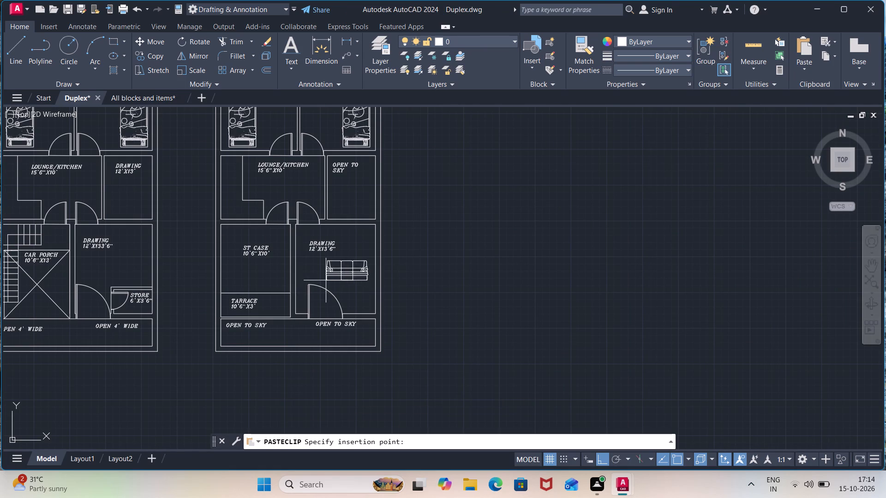
pyautogui.scroll(4, 324, 281)
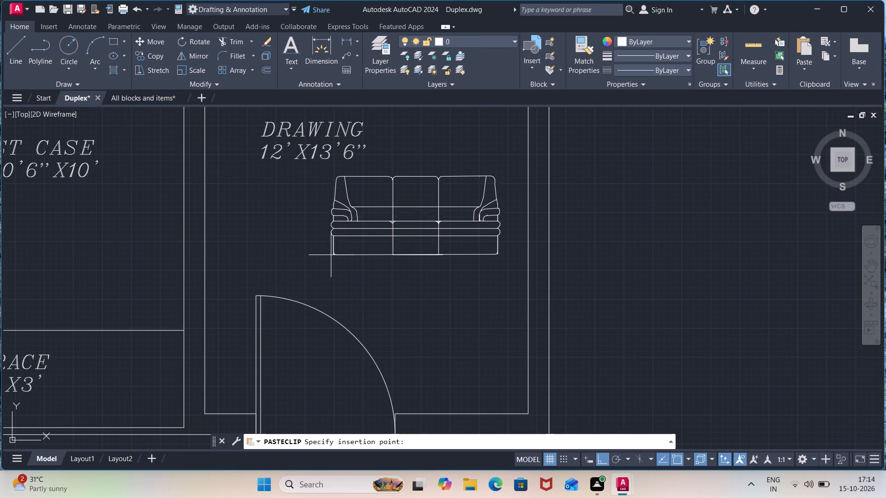
pyautogui.moveTo(331, 251); pyautogui.dragTo(302, 319, button='middle')
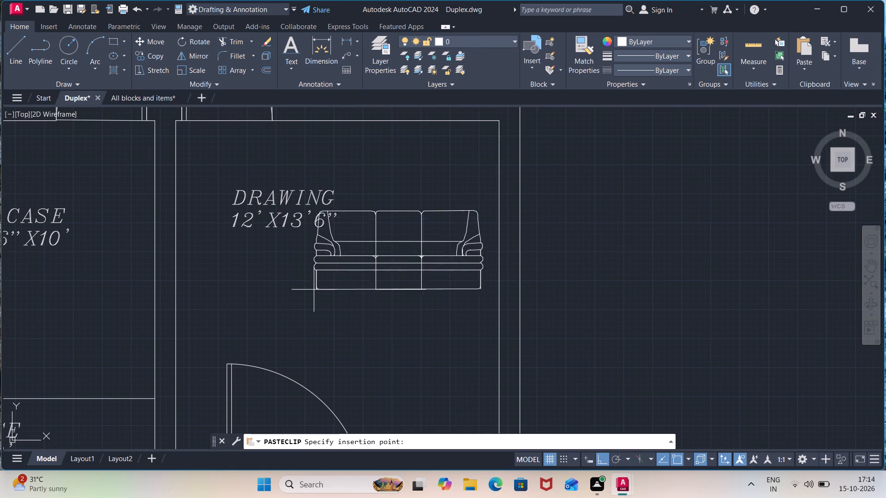
pyautogui.click(305, 326)
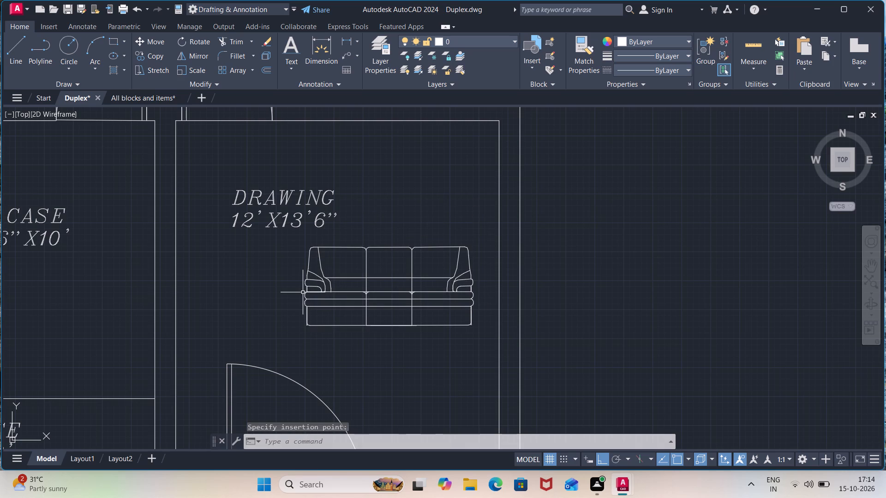
# Move the two-line DRAWING 12'X13'6" label below the sofa, beside the door swing, with ortho off for the placement and back on after it.
pyautogui.click(328, 202)
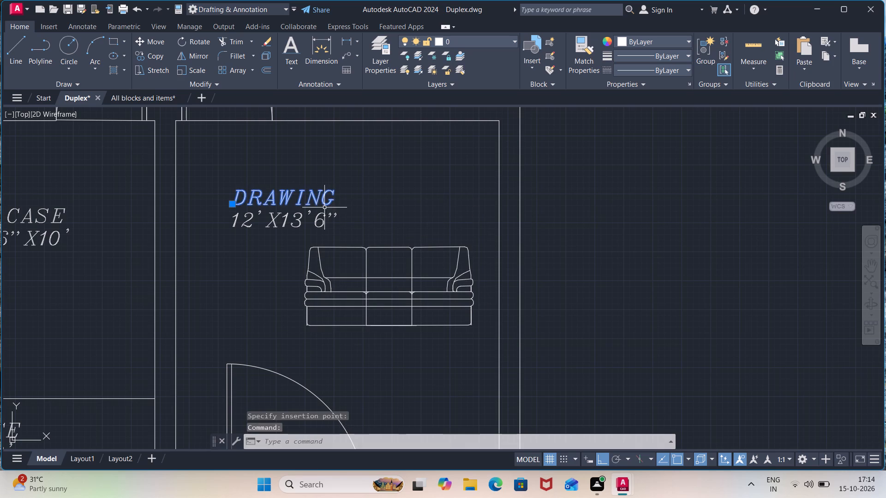
pyautogui.click(323, 217)
pyautogui.press('m')
pyautogui.press('Return')
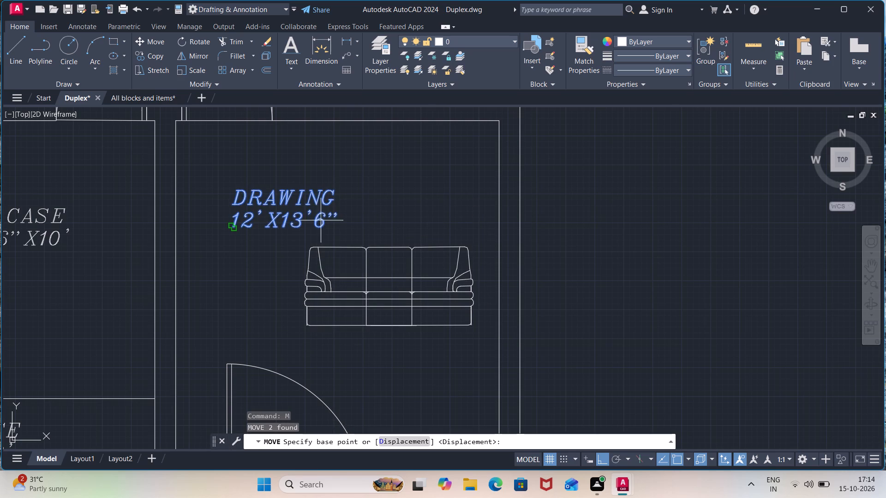
pyautogui.click(294, 222)
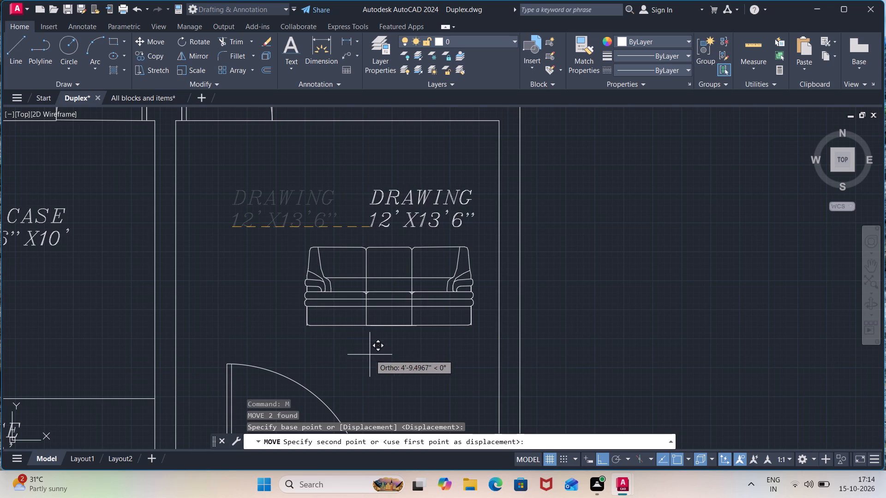
pyautogui.moveTo(371, 355); pyautogui.dragTo(378, 260, button='middle')
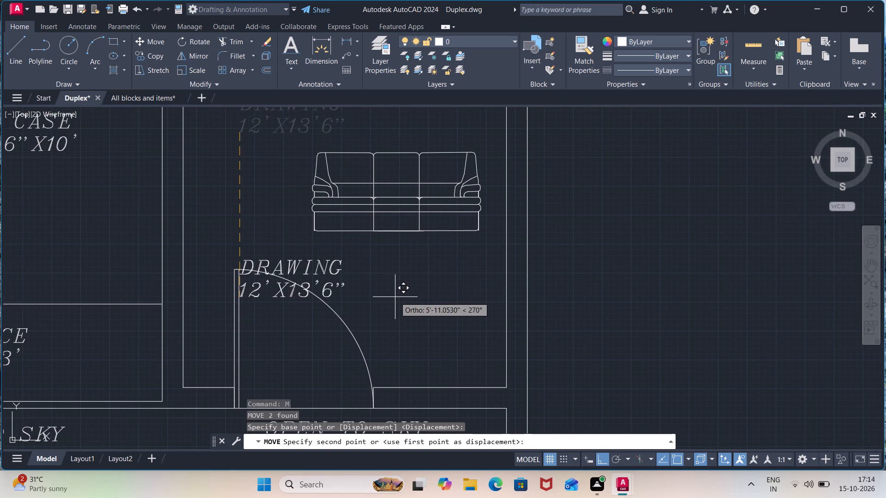
pyautogui.press('F8')
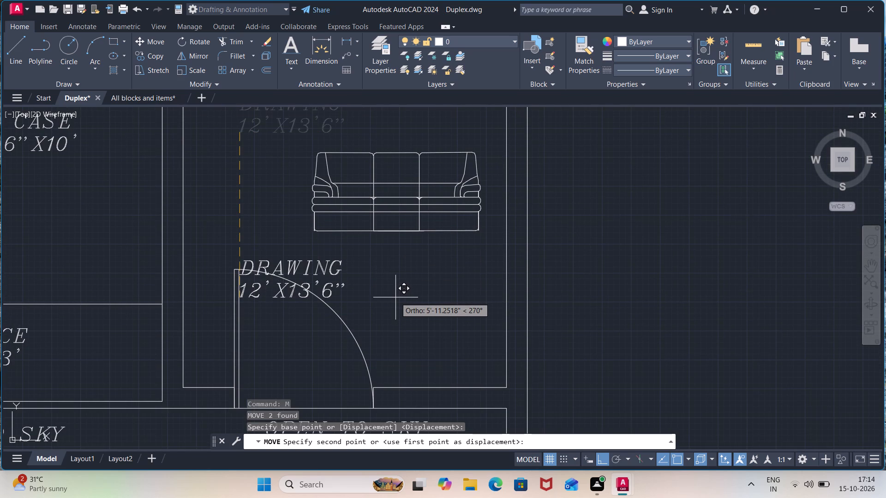
pyautogui.click(377, 308)
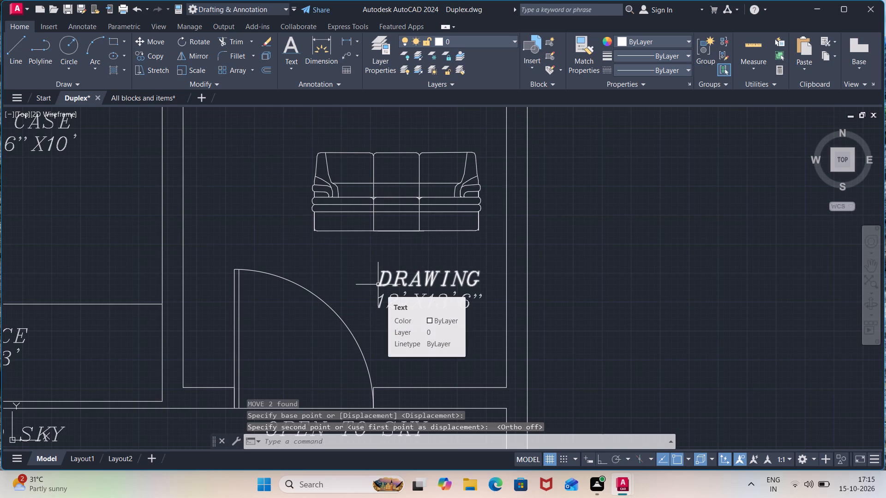
pyautogui.press('F8')
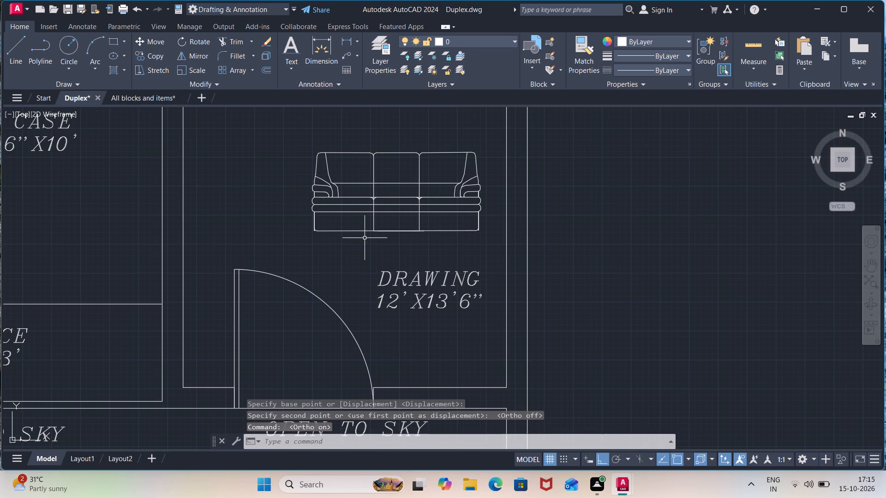
# Move the sofa up and left with ortho off, placing it centrally in the upper half of the DRAWING room.
pyautogui.click(480, 138)
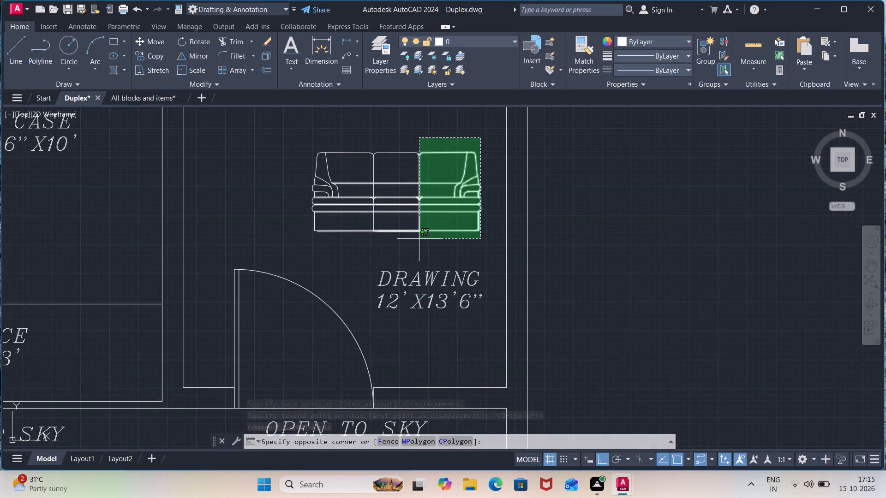
pyautogui.click(293, 245)
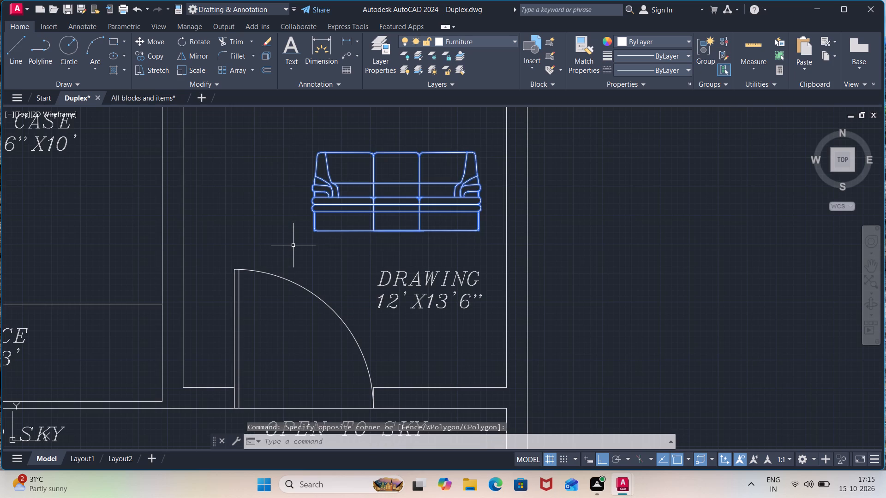
pyautogui.press('m')
pyautogui.press('Return')
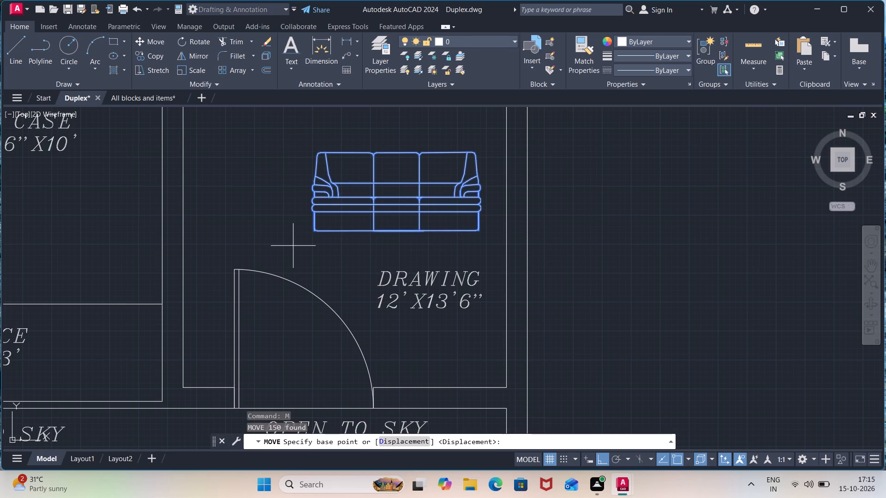
pyautogui.click(317, 231)
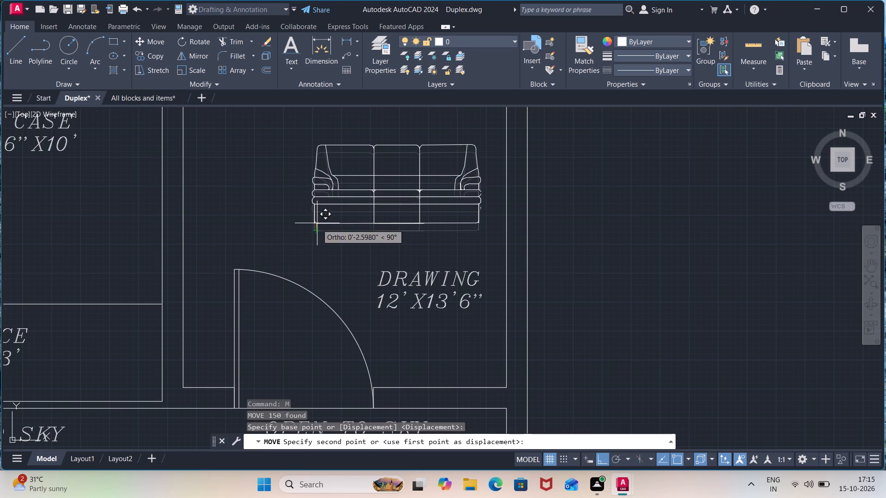
pyautogui.scroll(-1, 314, 181)
pyautogui.moveTo(314, 180); pyautogui.dragTo(339, 225, button='middle')
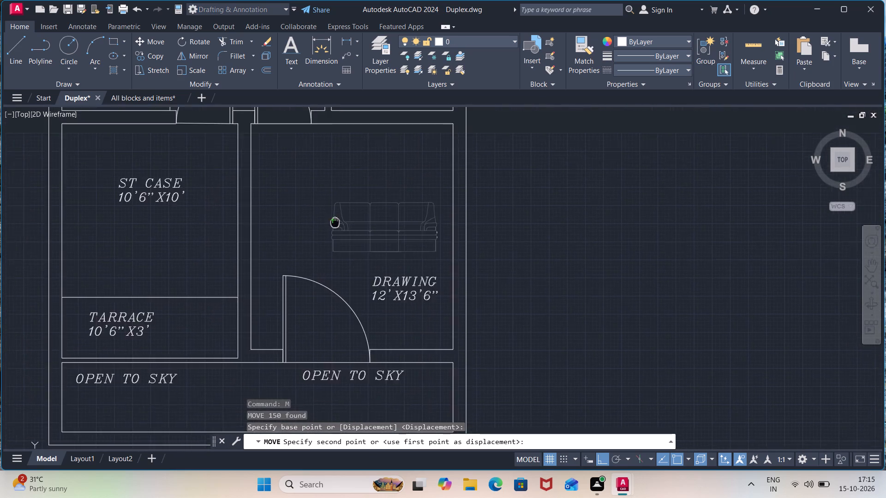
pyautogui.moveTo(339, 225); pyautogui.dragTo(362, 255, button='middle')
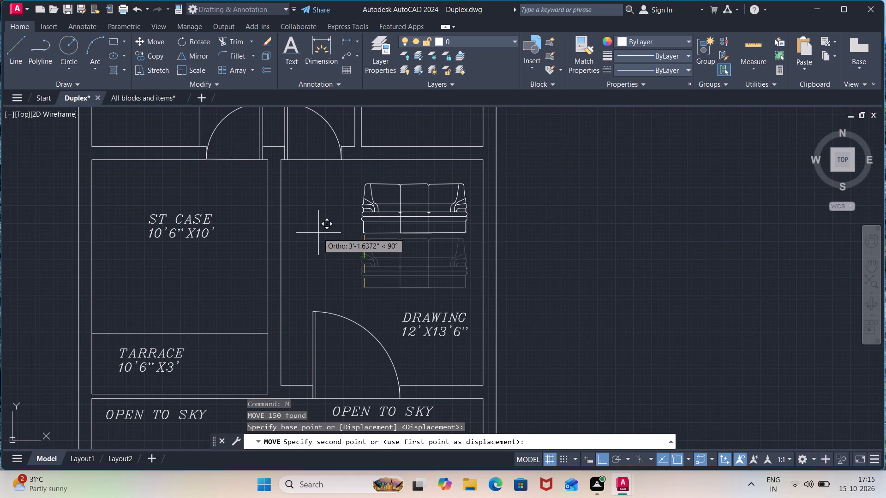
pyautogui.press('F8')
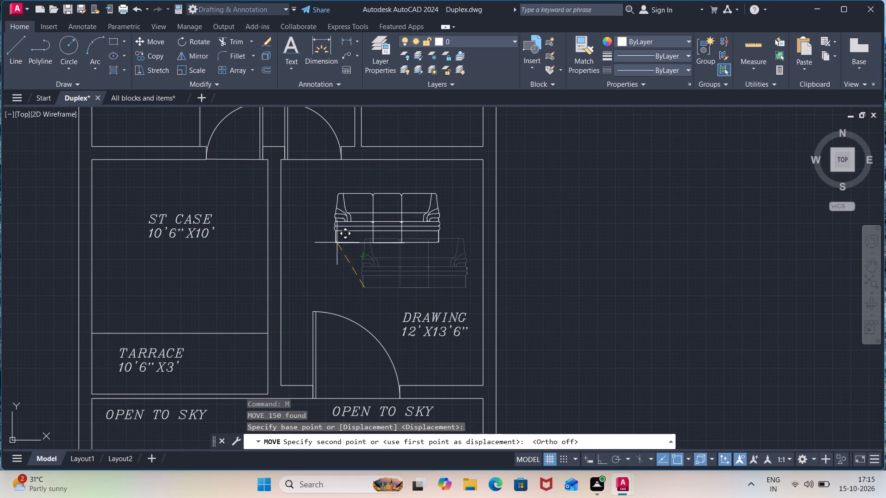
pyautogui.click(337, 248)
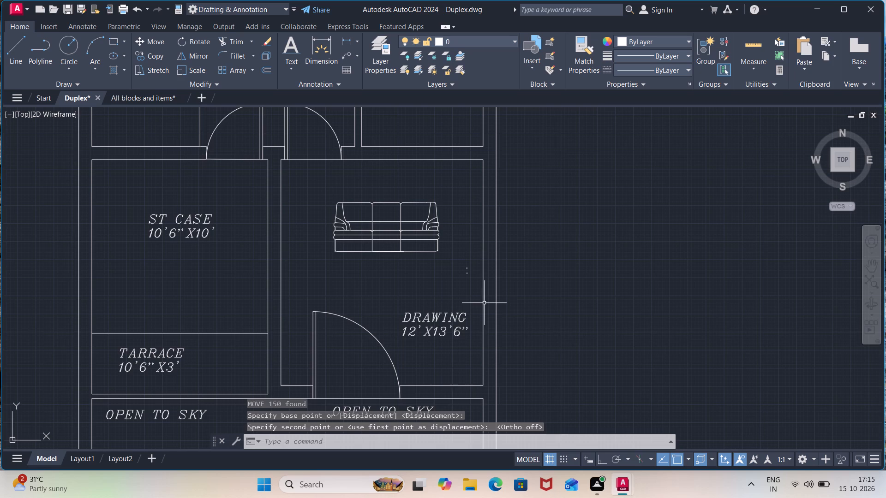
# Erase the two small stray marks between the sofa and the DRAWING 12'X13'6" label.
pyautogui.click(475, 258)
pyautogui.click(445, 290)
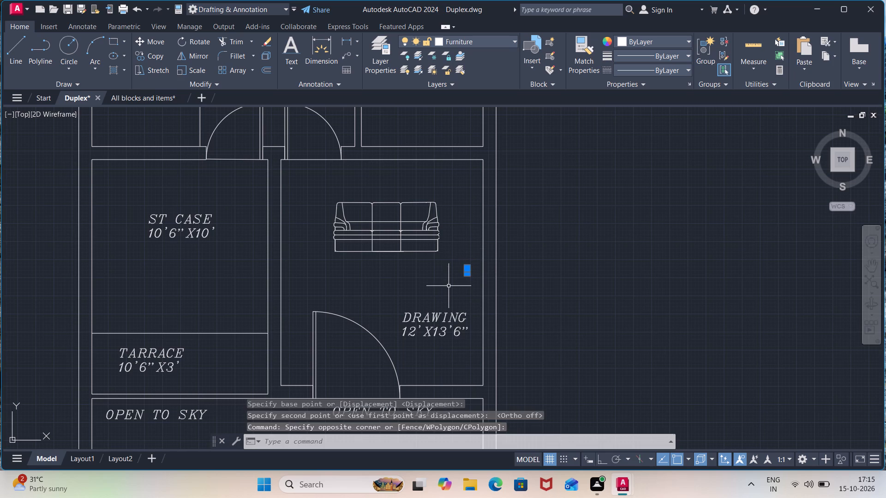
pyautogui.press('Delete')
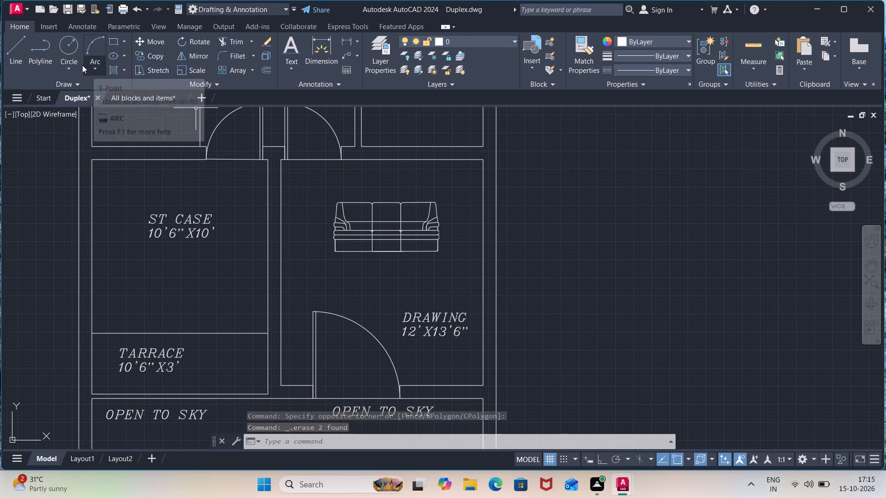
# In the "All blocks and items" drawing, examine the furniture, lighting, plant, chair and curtain sections for another item for the drawing rooms.
pyautogui.click(162, 96)
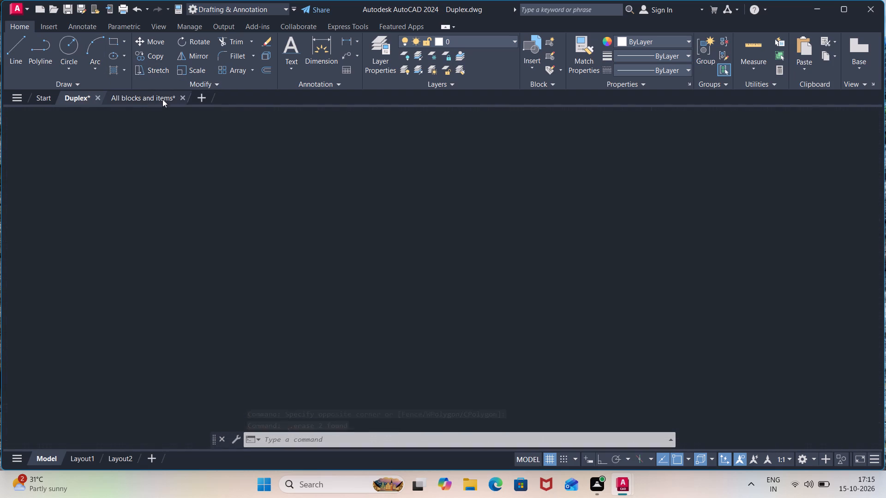
pyautogui.scroll(-2, 288, 250)
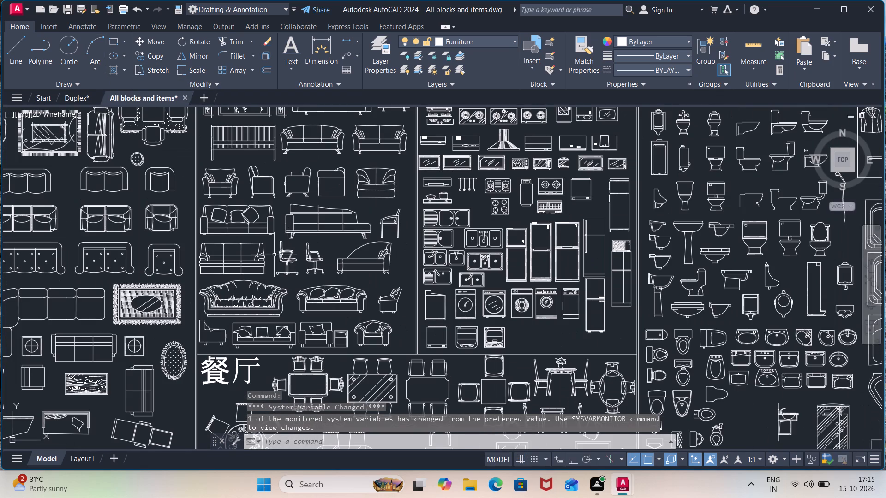
pyautogui.moveTo(268, 253); pyautogui.dragTo(425, 165, button='middle')
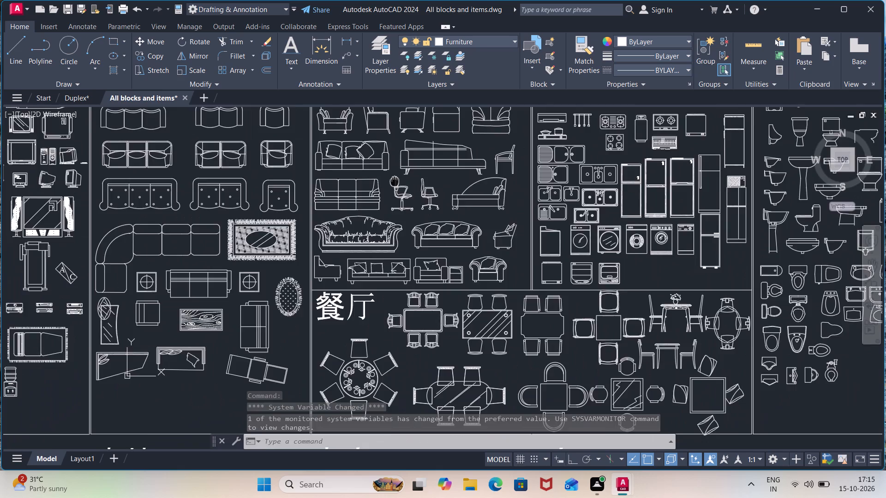
pyautogui.moveTo(425, 165); pyautogui.dragTo(494, 94, button='middle')
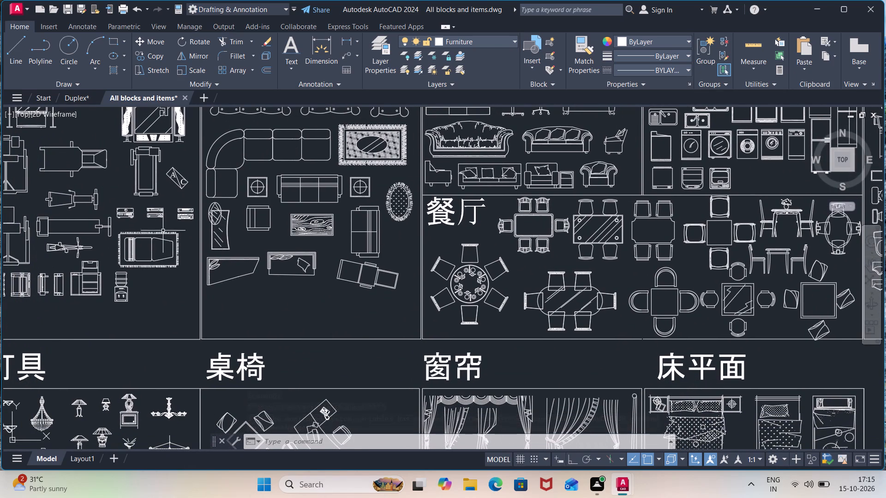
pyautogui.moveTo(152, 293); pyautogui.dragTo(422, 333, button='middle')
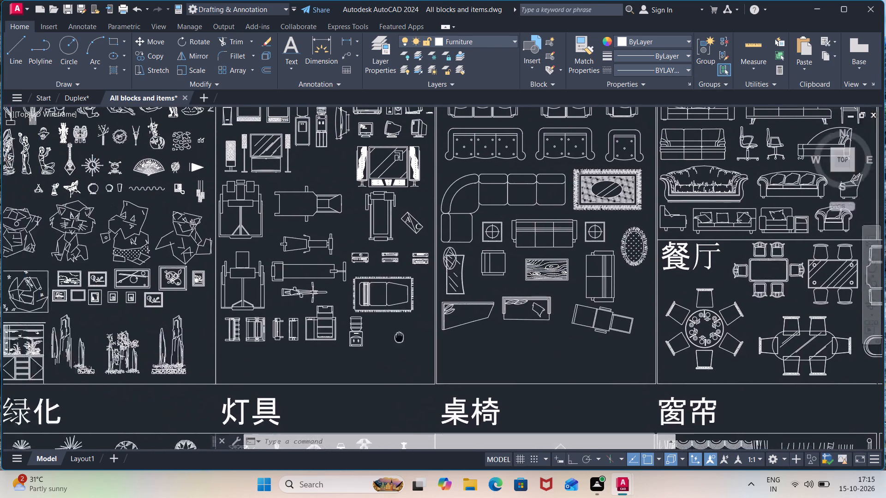
pyautogui.moveTo(422, 333); pyautogui.dragTo(446, 207, button='middle')
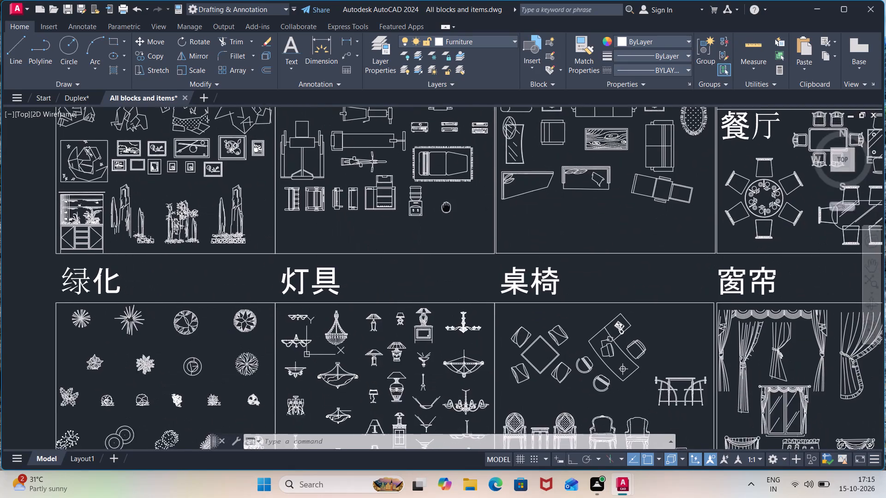
pyautogui.moveTo(446, 207); pyautogui.dragTo(496, 23, button='middle')
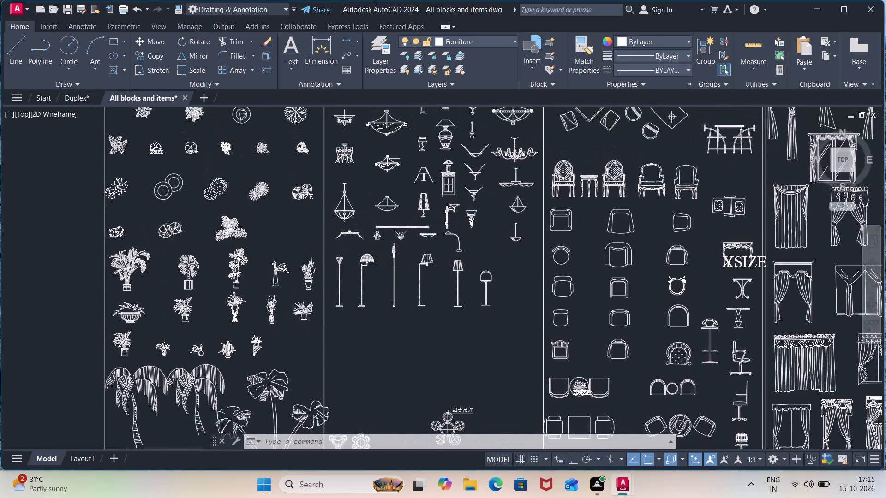
pyautogui.moveTo(496, 23); pyautogui.dragTo(433, 352, button='middle')
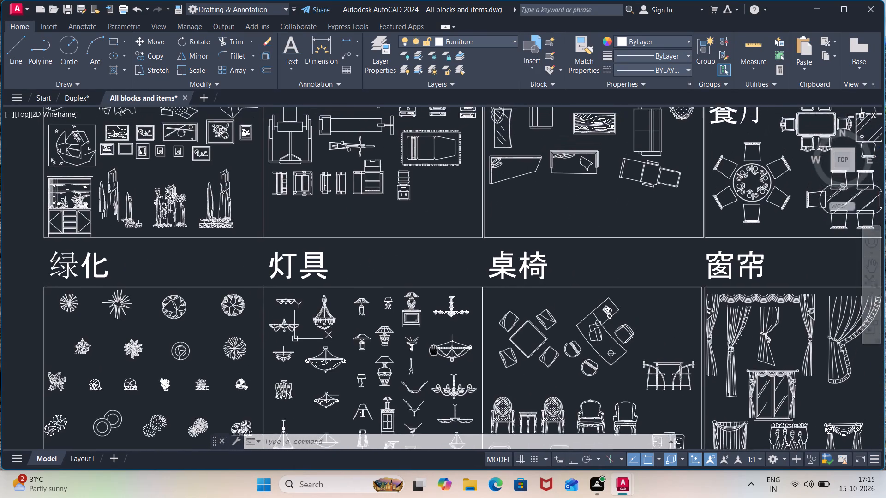
pyautogui.moveTo(433, 352); pyautogui.dragTo(439, 494, button='middle')
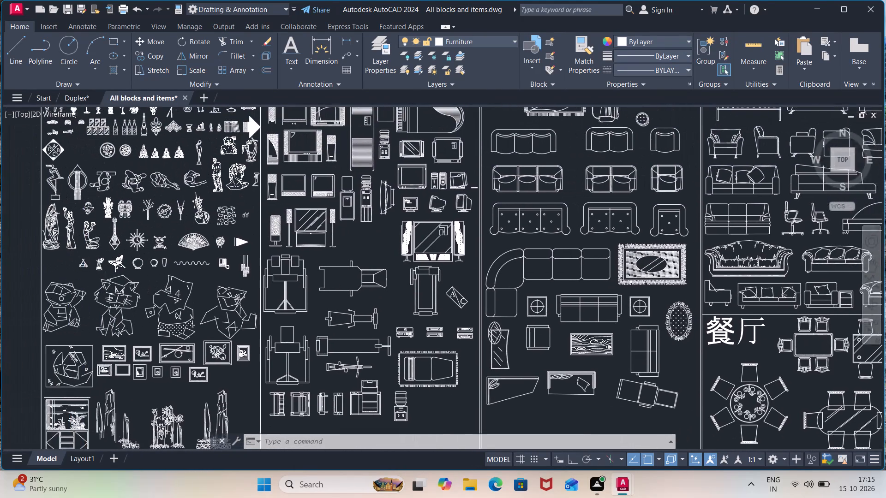
pyautogui.moveTo(439, 494); pyautogui.dragTo(556, 497, button='middle')
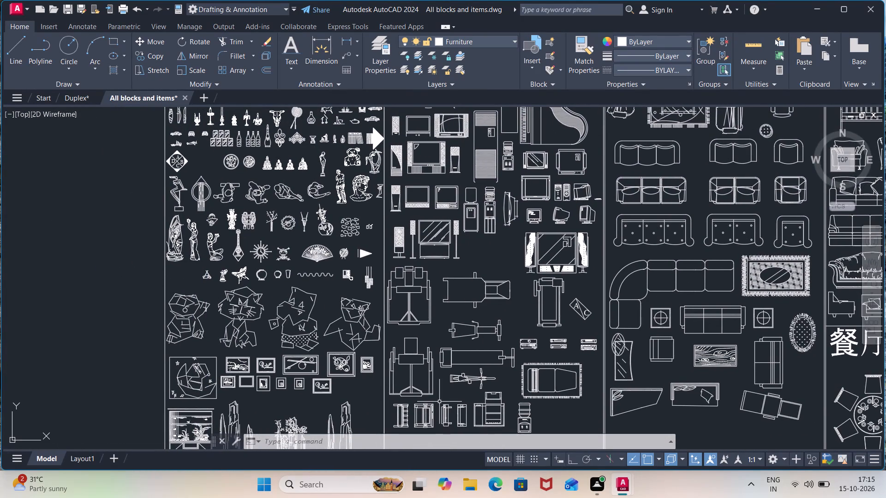
pyautogui.scroll(-2, 338, 255)
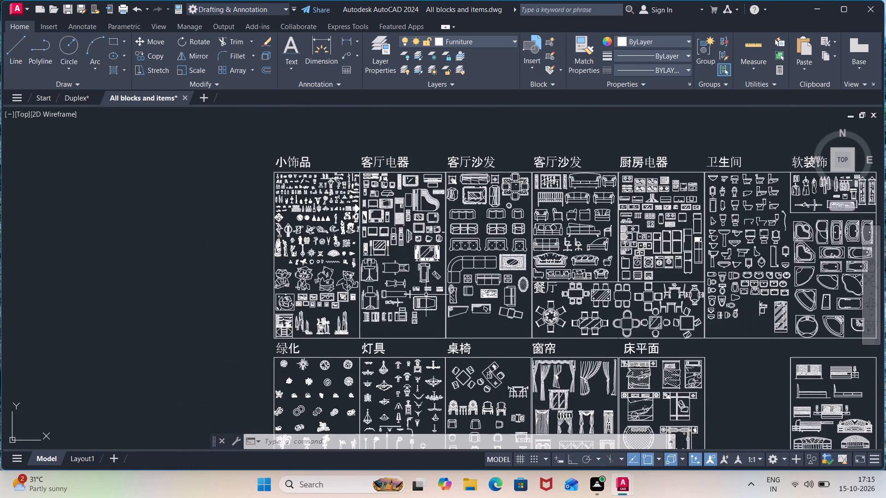
pyautogui.moveTo(426, 295); pyautogui.dragTo(409, 150, button='middle')
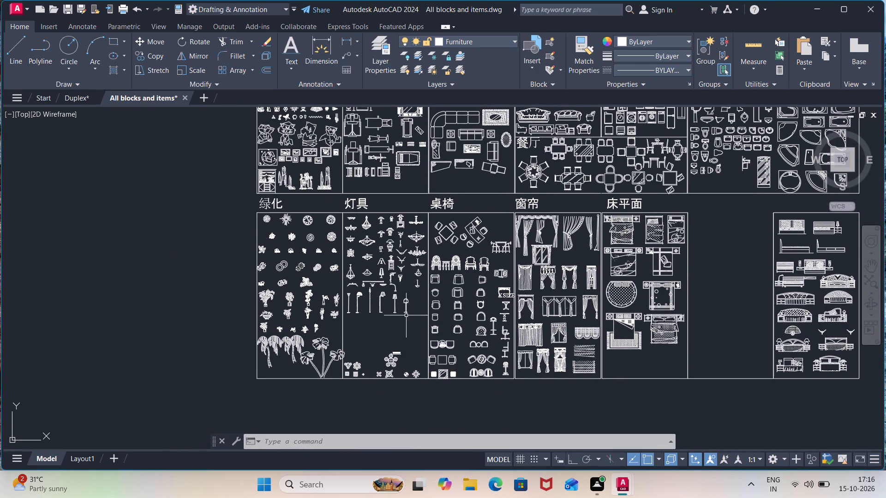
pyautogui.scroll(2, 450, 270)
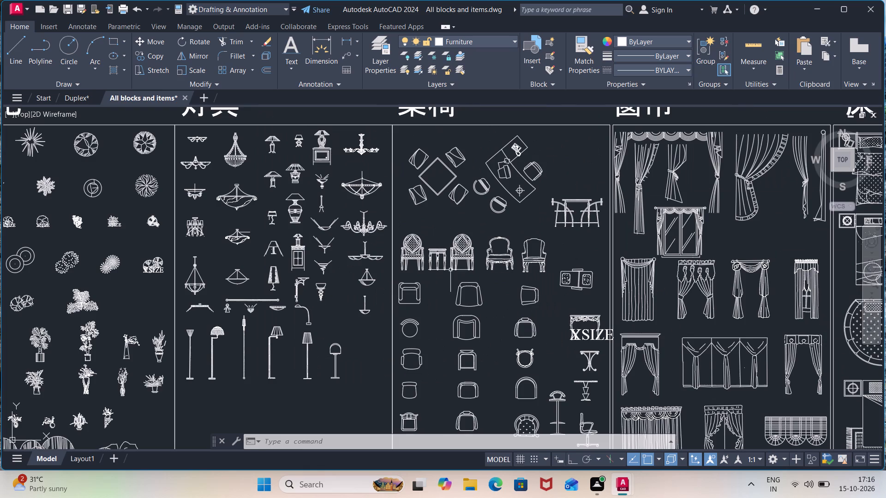
pyautogui.moveTo(450, 270); pyautogui.dragTo(495, 106, button='middle')
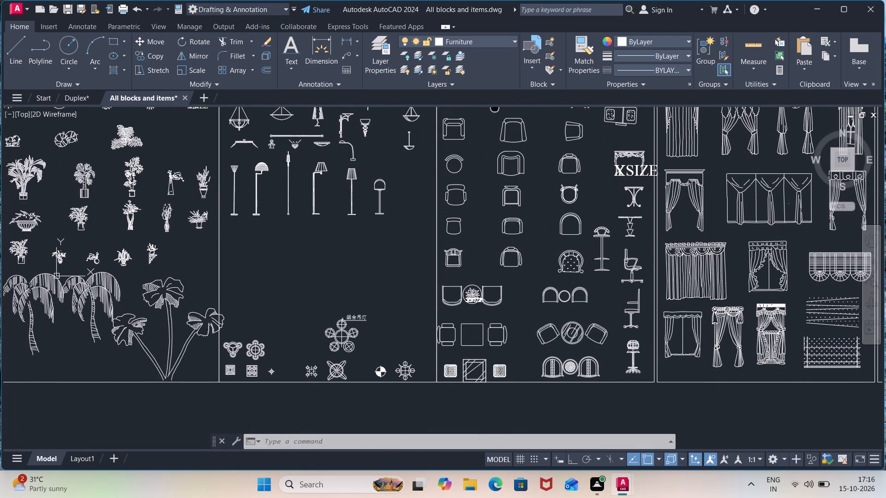
pyautogui.moveTo(495, 106); pyautogui.dragTo(587, 285, button='middle')
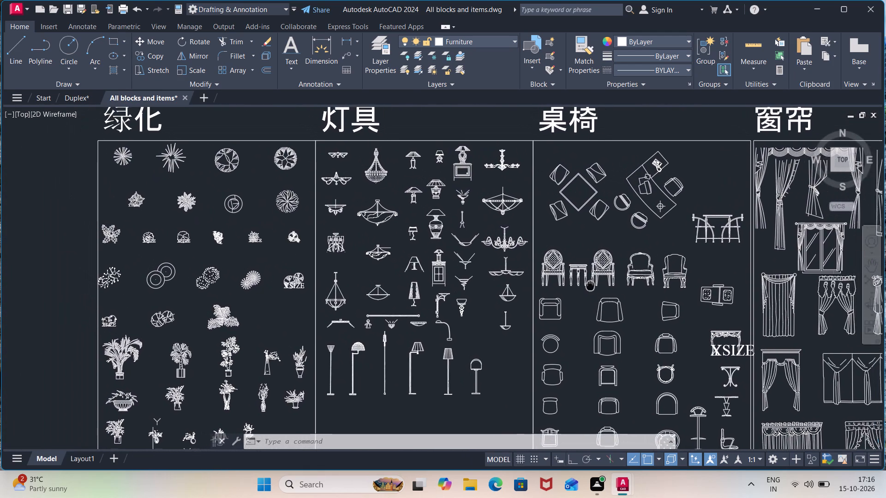
# Copy the framed abstract picture located between the landscape picture and the wide picture with crossing lines and circles.
pyautogui.moveTo(587, 285); pyautogui.dragTo(536, 389, button='middle')
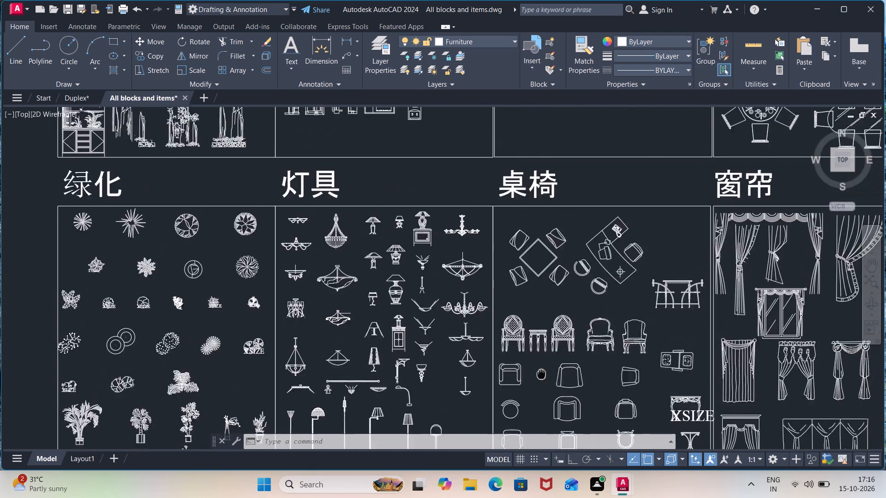
pyautogui.moveTo(536, 389); pyautogui.dragTo(516, 472, button='middle')
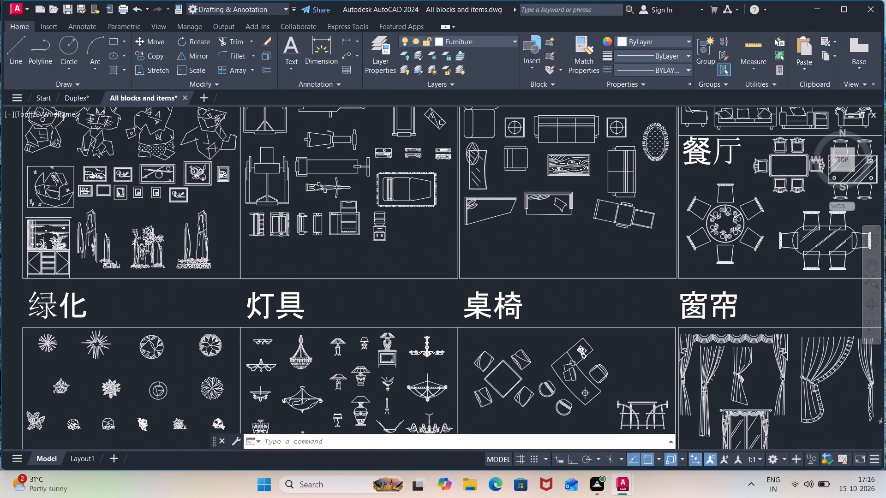
pyautogui.scroll(3, 142, 177)
pyautogui.moveTo(127, 175); pyautogui.dragTo(256, 183, button='middle')
pyautogui.scroll(1, 272, 187)
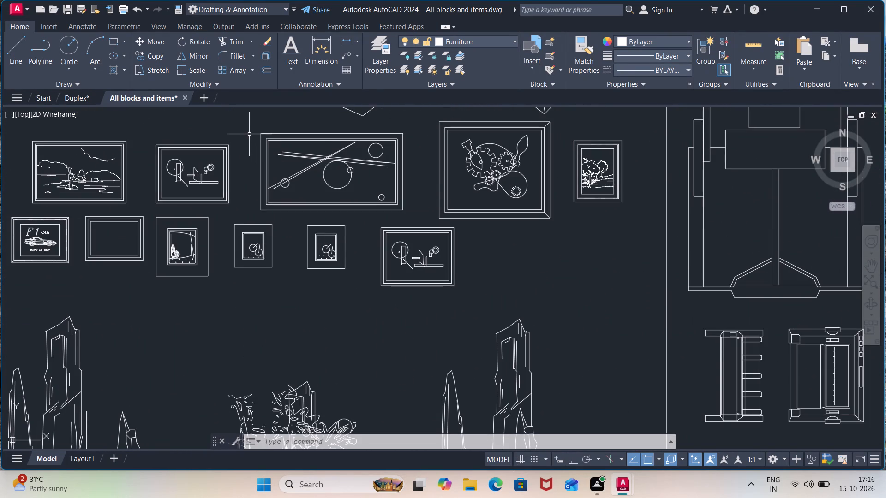
pyautogui.click(249, 133)
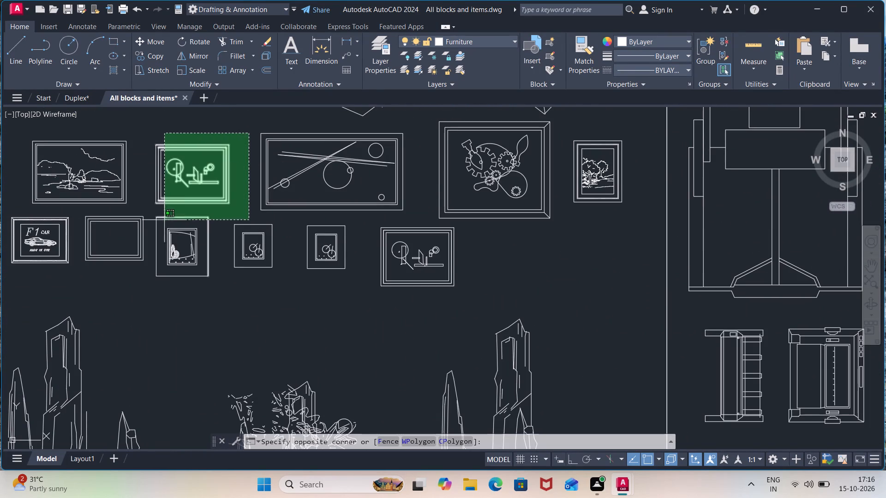
pyautogui.click(148, 207)
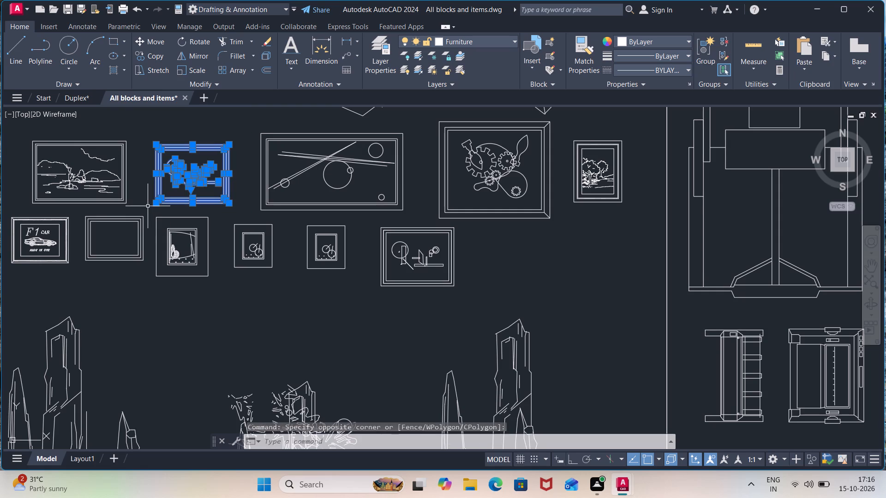
pyautogui.hotkey('ctrl', 'c')
# Paste the framed picture into the Duplex plan's 12'X13'6" DRAWING room, centred above the sofa and just below the upper wall.
pyautogui.click(72, 95)
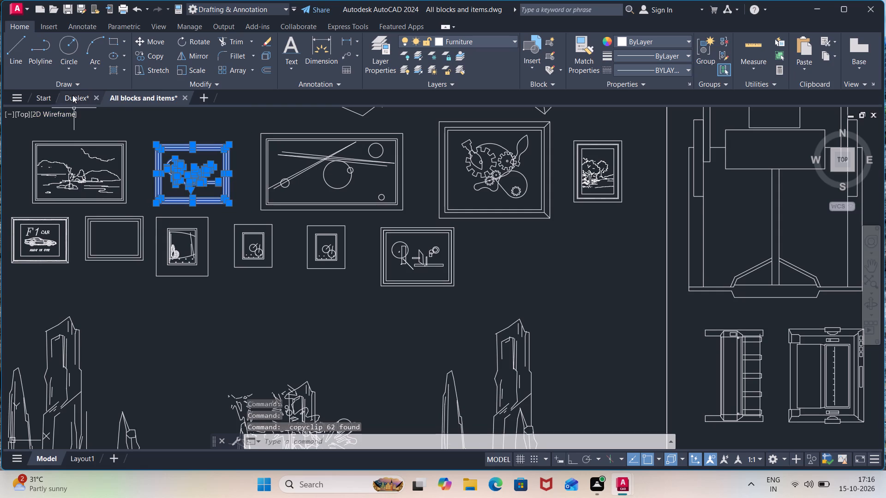
pyautogui.scroll(-1, 488, 294)
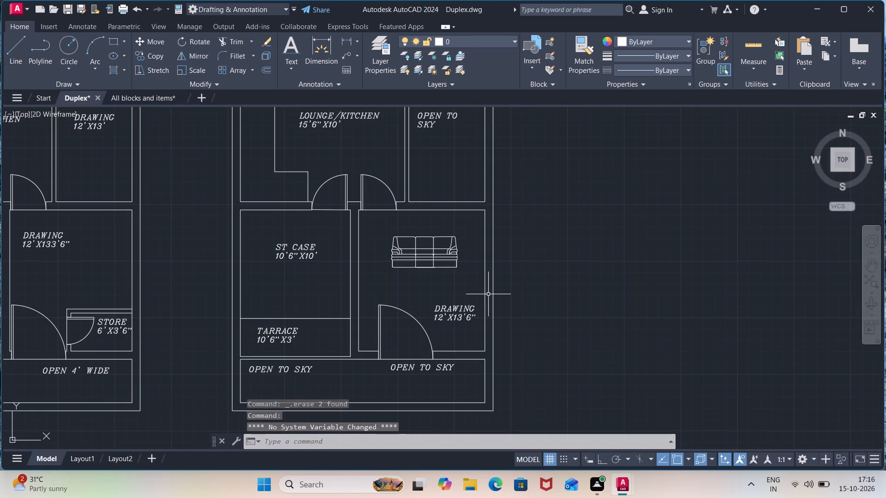
pyautogui.scroll(2, 469, 285)
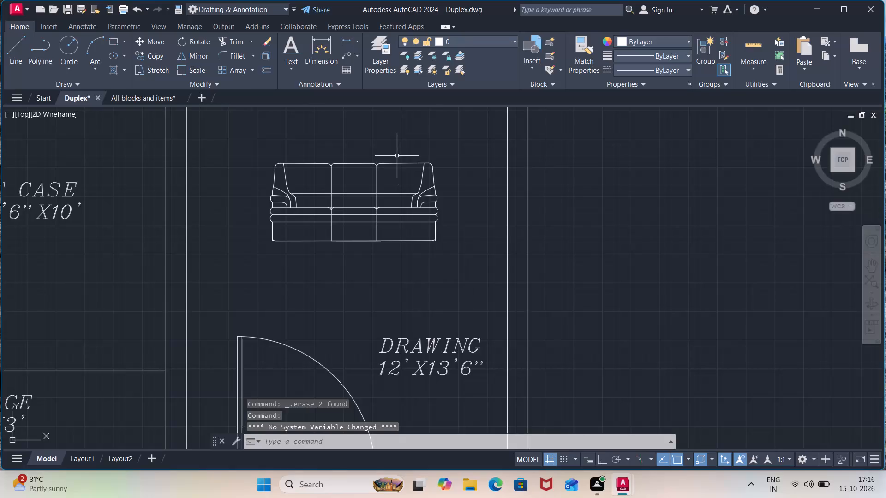
pyautogui.scroll(-1, 395, 142)
pyautogui.moveTo(395, 141); pyautogui.dragTo(414, 171, button='middle')
pyautogui.click(414, 171)
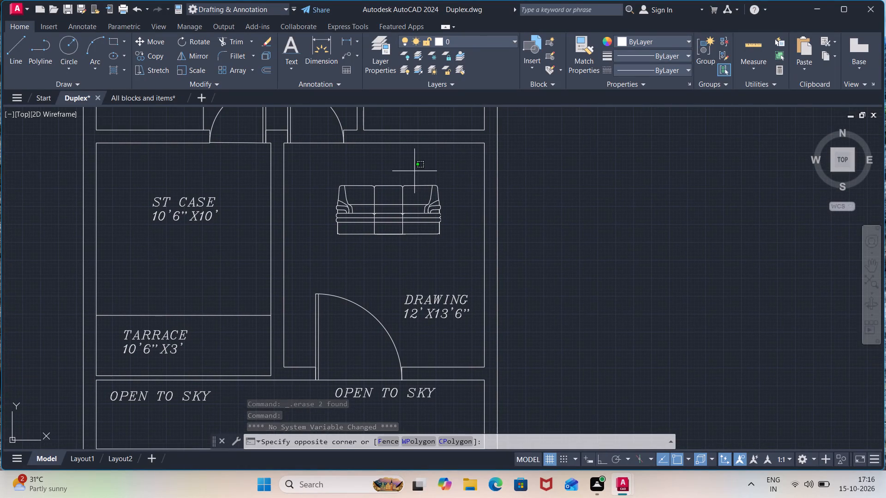
pyautogui.press('v')
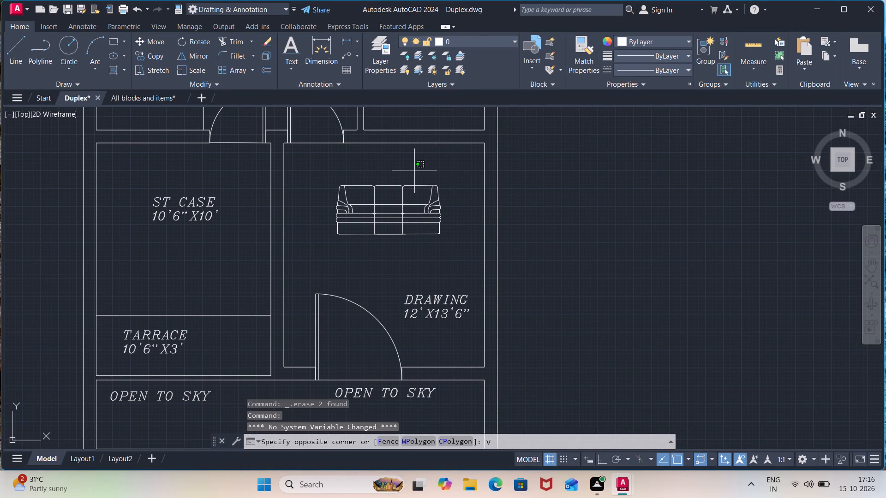
pyautogui.press('Escape')
pyautogui.hotkey('ctrl', 'v')
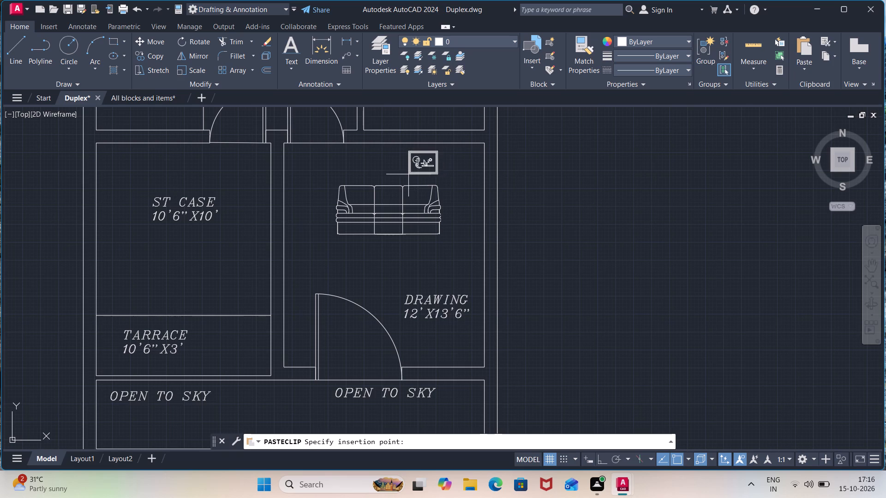
pyautogui.click(383, 171)
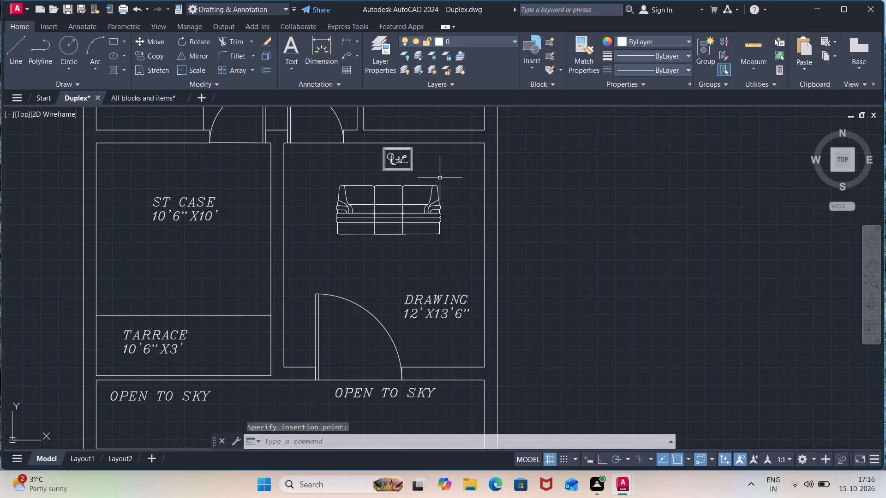
# Paste the same framed picture into the 12'X133'6" DRAWING room of the CAR PORCH plan, near the upper wall beside the room label.
pyautogui.scroll(-1, 251, 190)
pyautogui.moveTo(250, 190); pyautogui.dragTo(426, 232, button='middle')
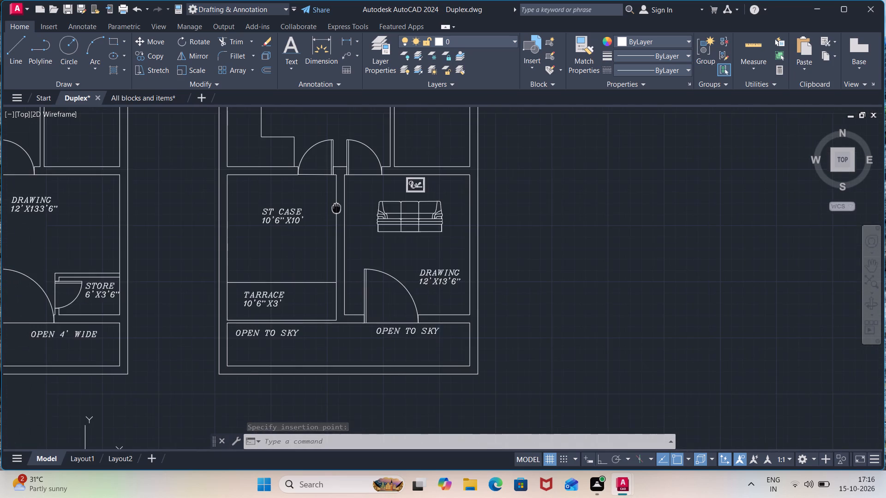
pyautogui.moveTo(426, 232); pyautogui.dragTo(619, 241, button='middle')
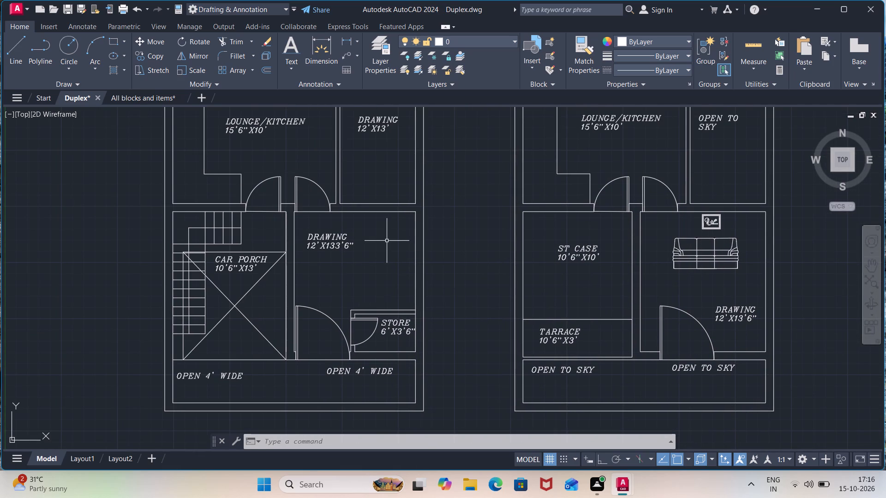
pyautogui.hotkey('ctrl', 'v')
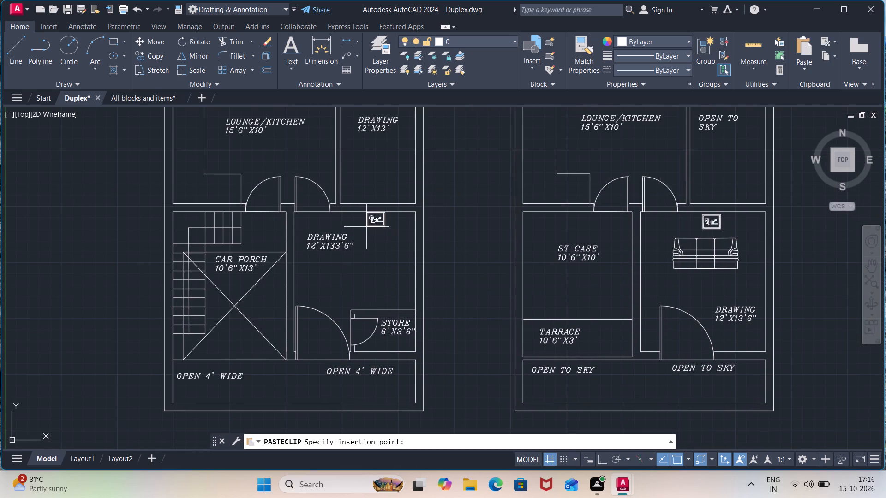
pyautogui.click(360, 230)
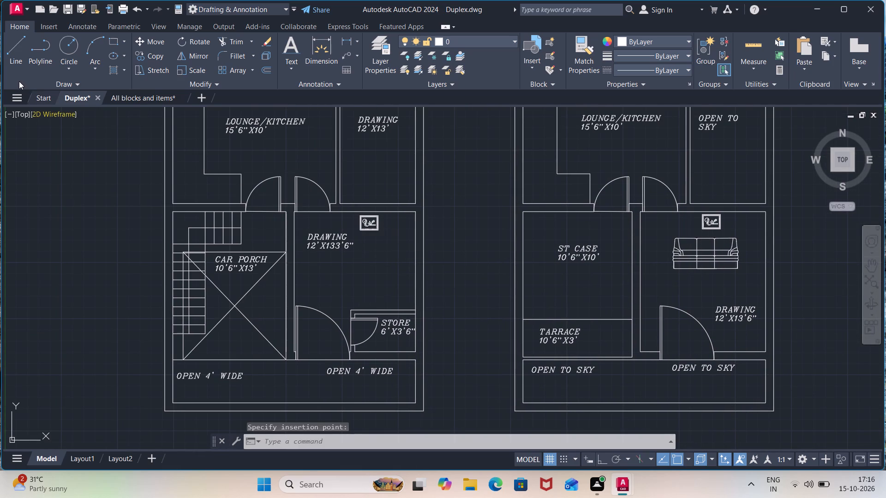
# In the "All blocks and items" drawing, copy the framed landscape picture beside the abstract picture.
pyautogui.click(118, 100)
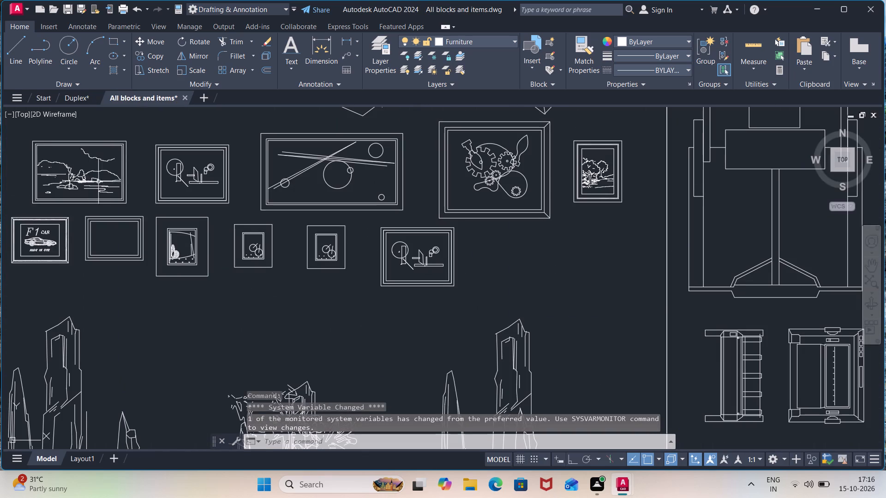
pyautogui.click(143, 134)
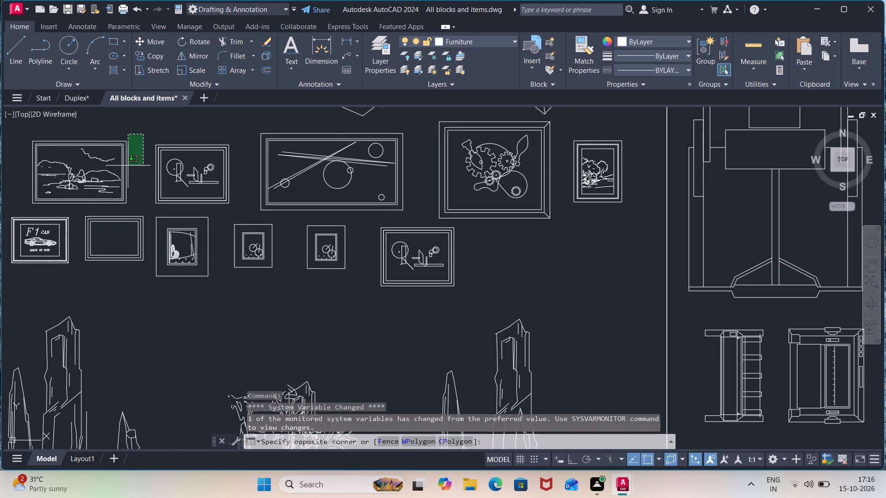
pyautogui.click(28, 208)
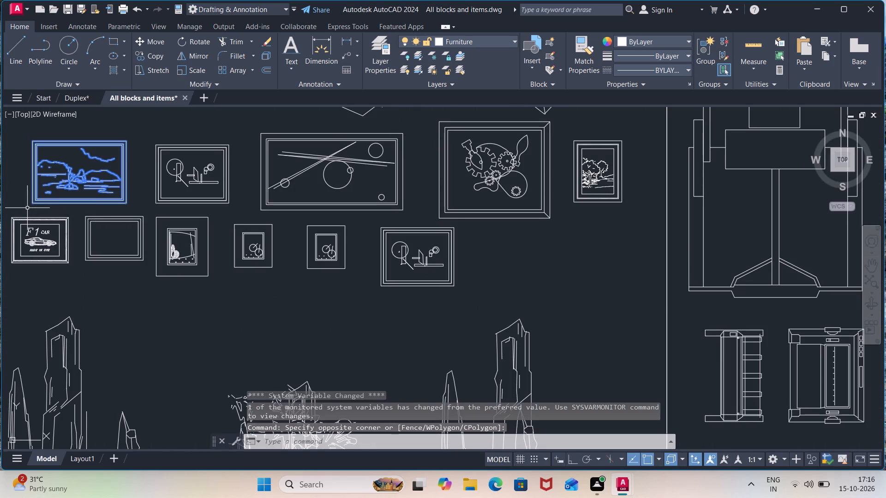
pyautogui.hotkey('ctrl', 'c')
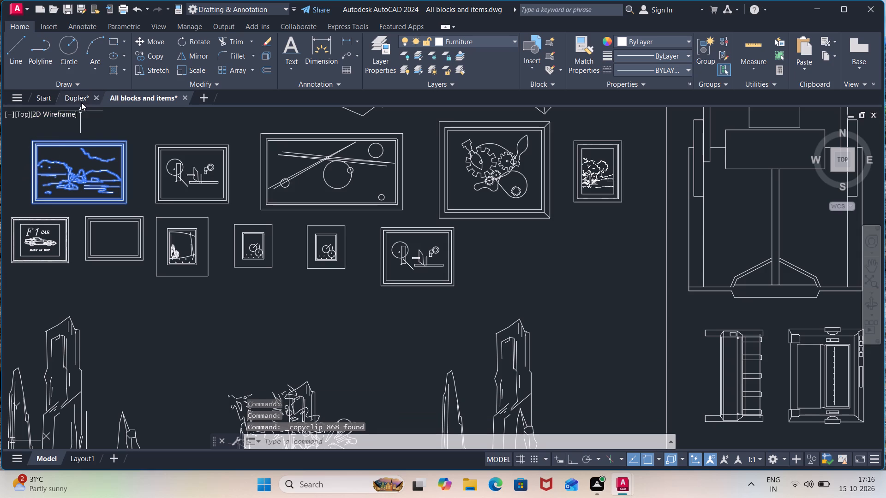
# Paste the landscape picture into the Duplex plan's 12'X133'6" DRAWING room, just east of the abstract picture and level with it.
pyautogui.click(81, 102)
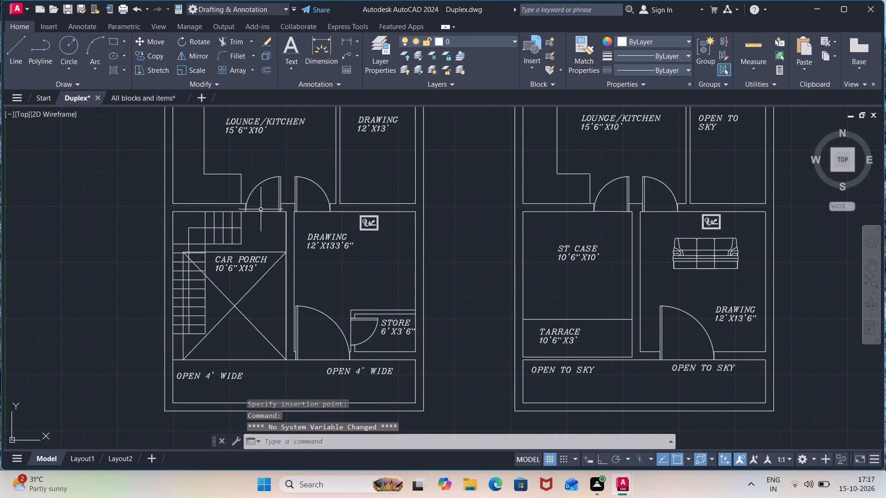
pyautogui.scroll(2, 363, 220)
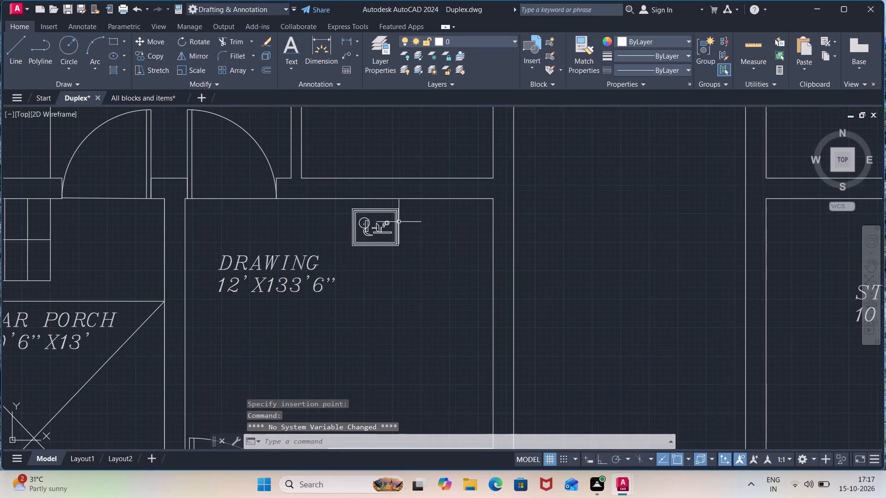
pyautogui.click(418, 243)
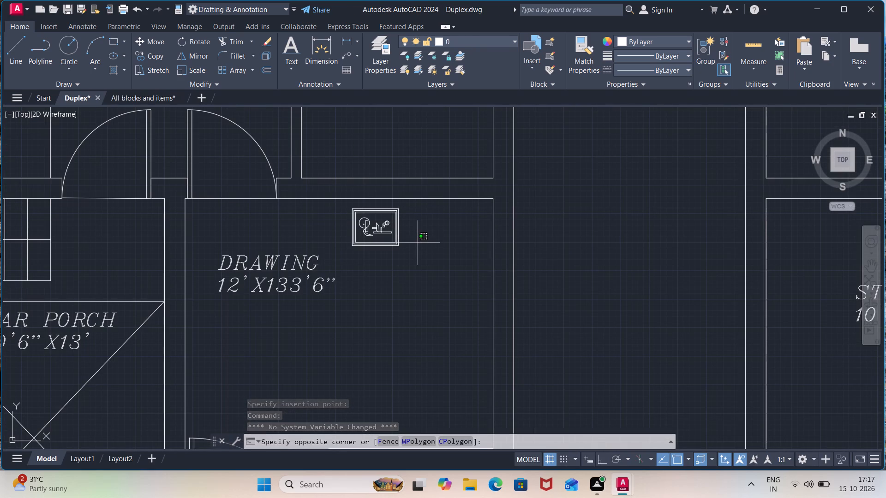
pyautogui.hotkey('ctrl', 'v')
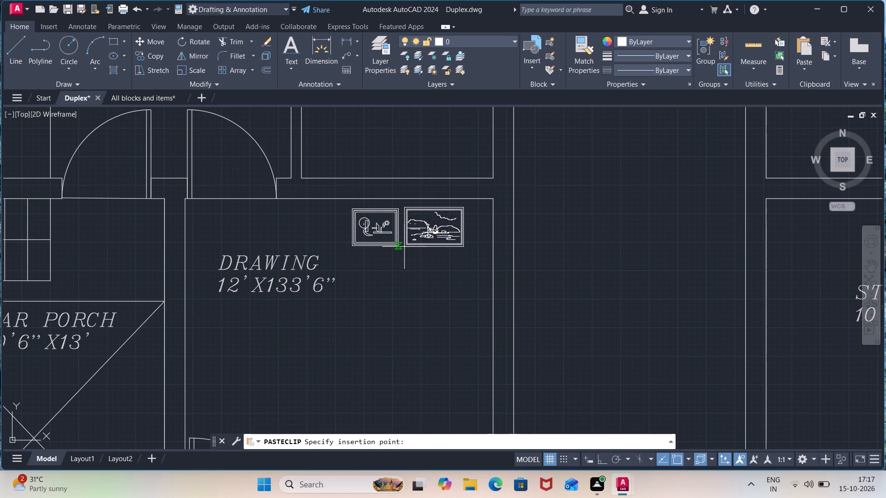
pyautogui.click(407, 246)
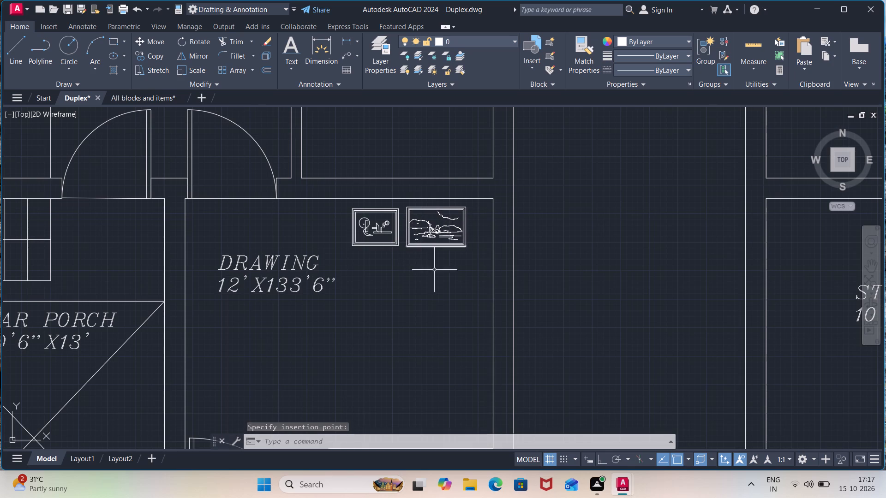
# Copy the three-seat sofa from the 12'X13'6" DRAWING room into the 12'X133'6" DRAWING room, below the two framed pictures.
pyautogui.scroll(-2, 482, 297)
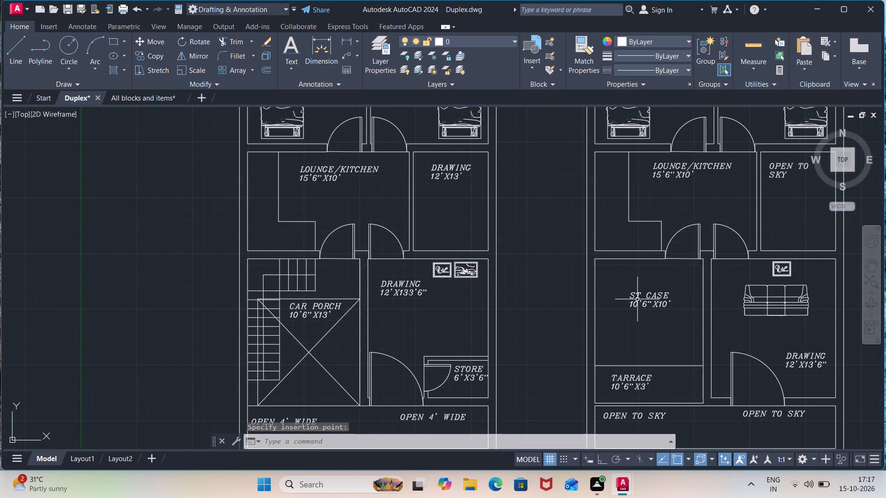
pyautogui.moveTo(708, 309); pyautogui.dragTo(579, 331, button='middle')
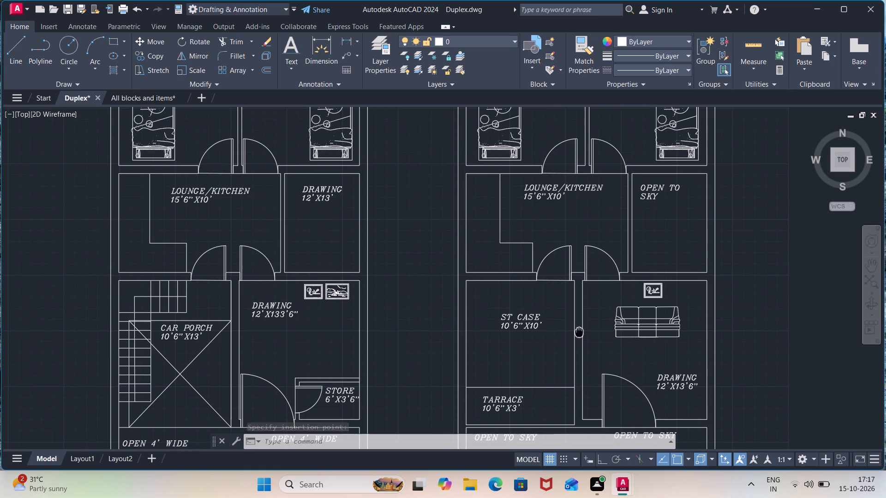
pyautogui.click(695, 297)
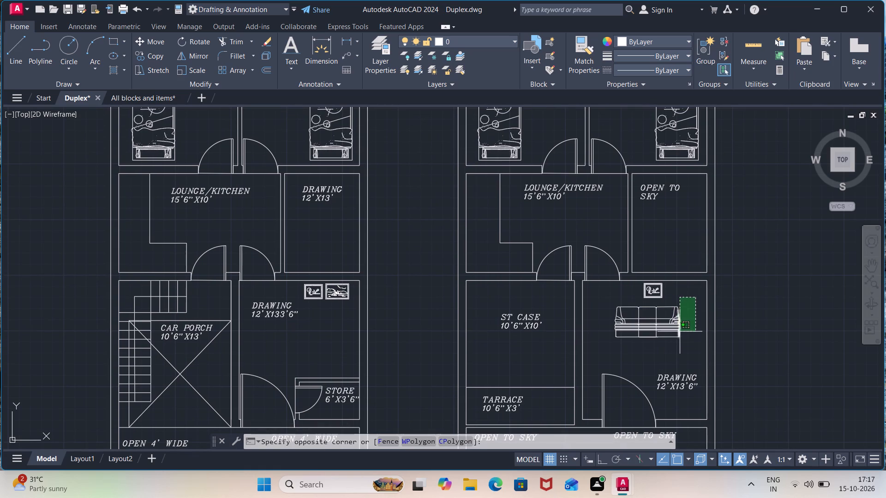
pyautogui.click(686, 322)
pyautogui.click(685, 301)
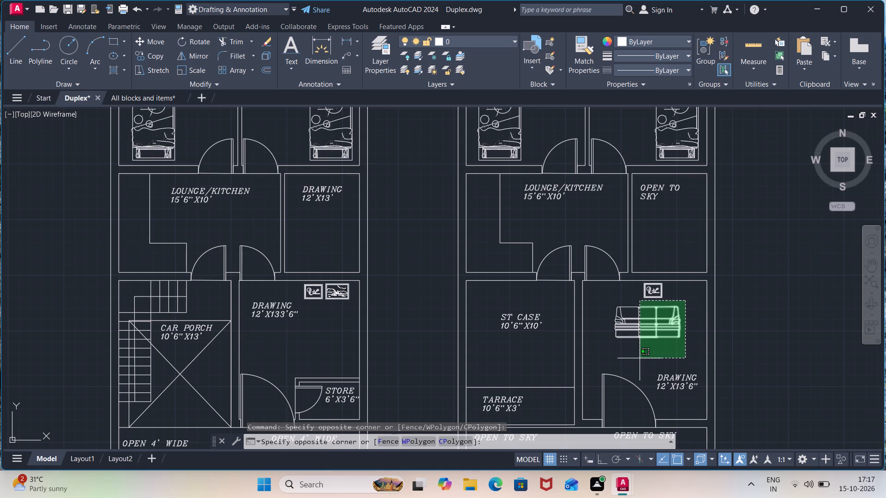
pyautogui.click(590, 360)
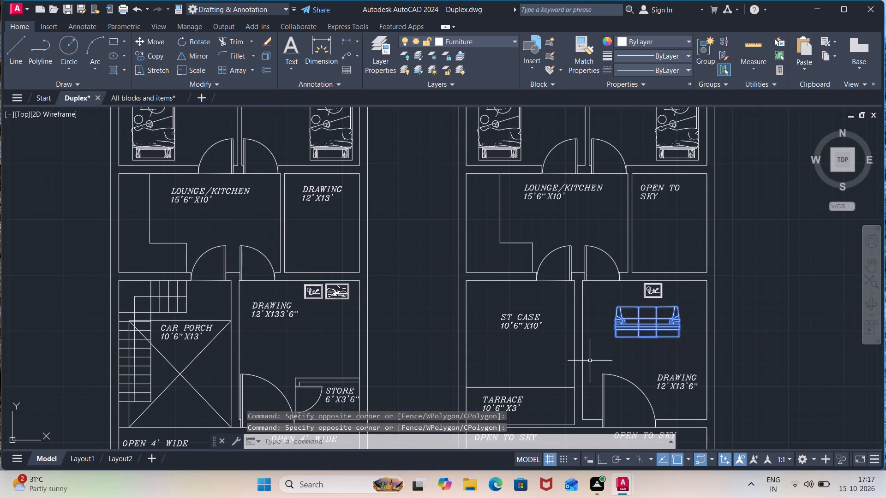
pyautogui.hotkey('ctrl', 'c')
pyautogui.click(320, 342)
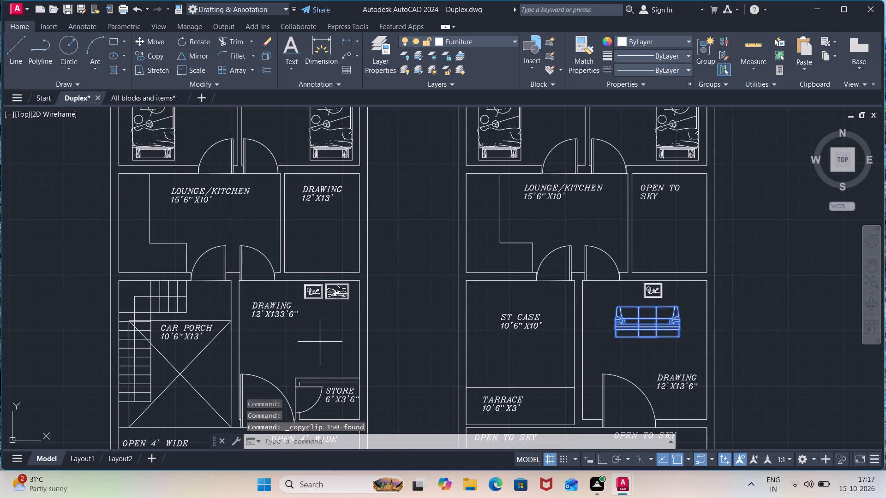
pyautogui.hotkey('ctrl', 'v')
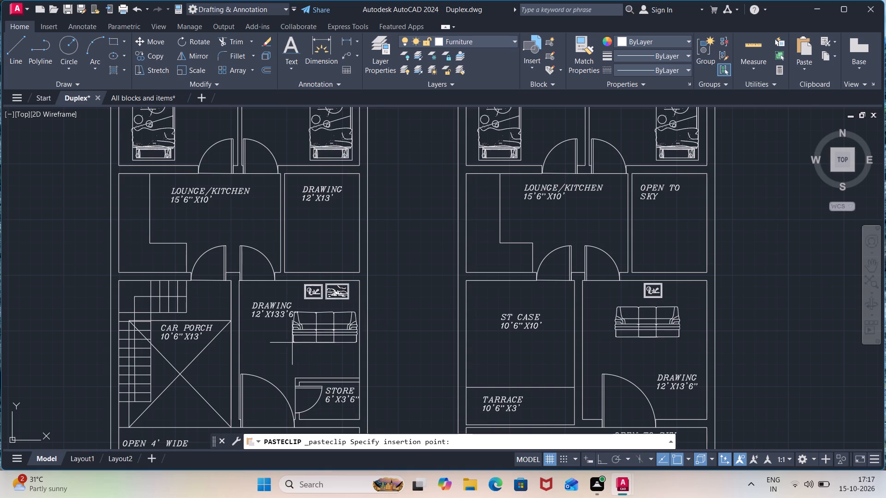
pyautogui.scroll(3, 286, 349)
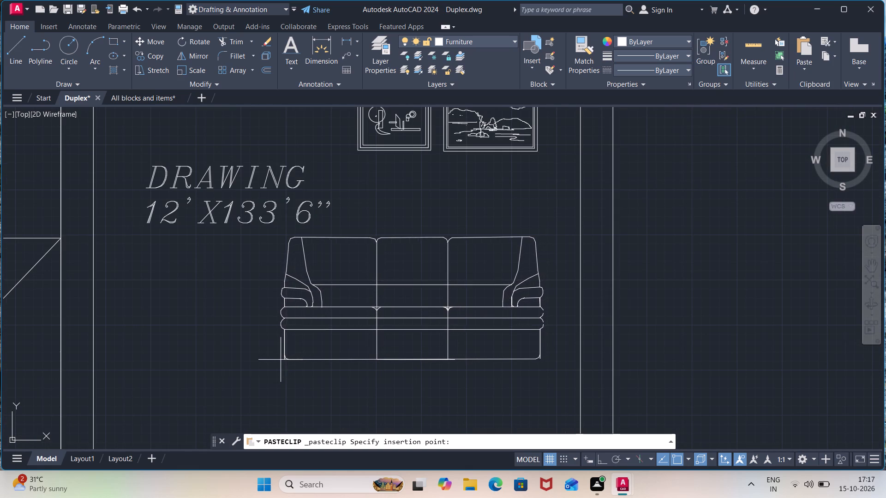
pyautogui.click(276, 366)
# In the "All blocks and items" drawing, copy the round dining table with six chairs from the 餐厅 section.
pyautogui.scroll(-3, 276, 366)
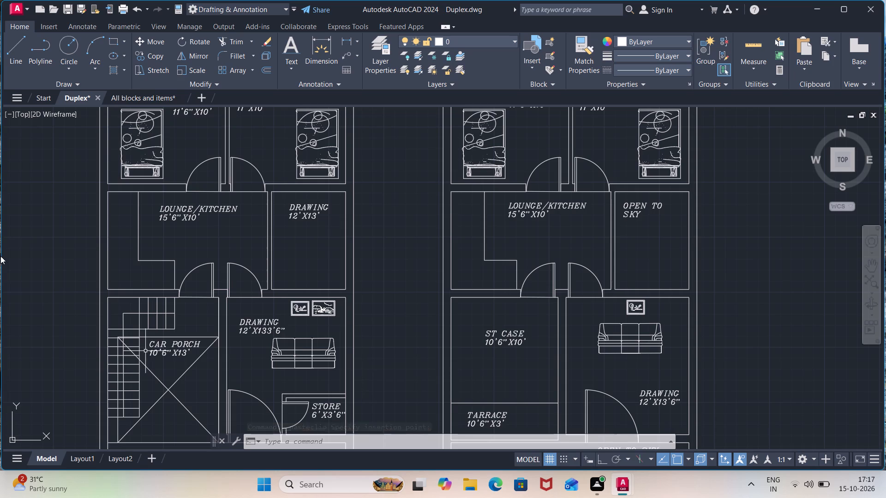
pyautogui.click(156, 98)
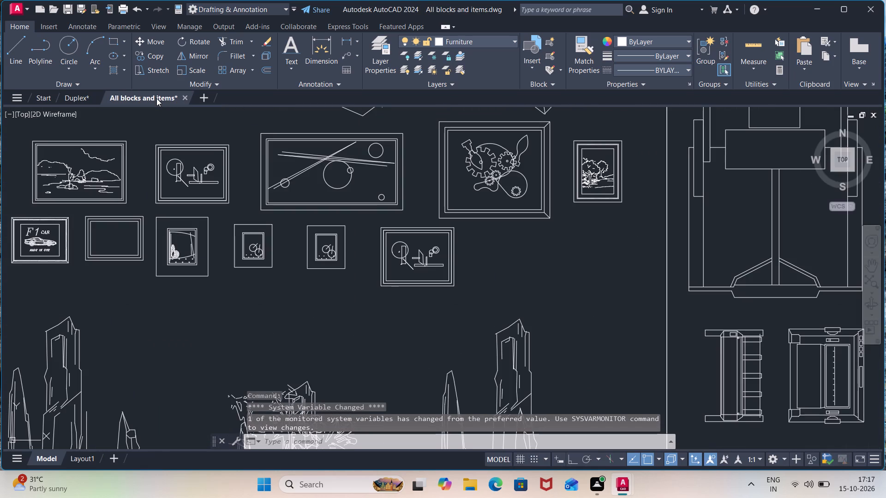
pyautogui.scroll(-1, 186, 162)
pyautogui.scroll(-2, 287, 249)
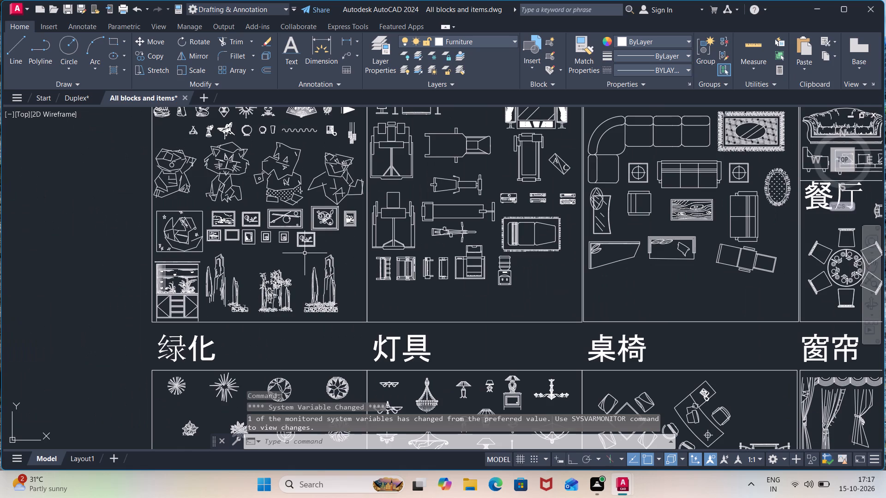
pyautogui.moveTo(610, 193); pyautogui.dragTo(488, 215, button='middle')
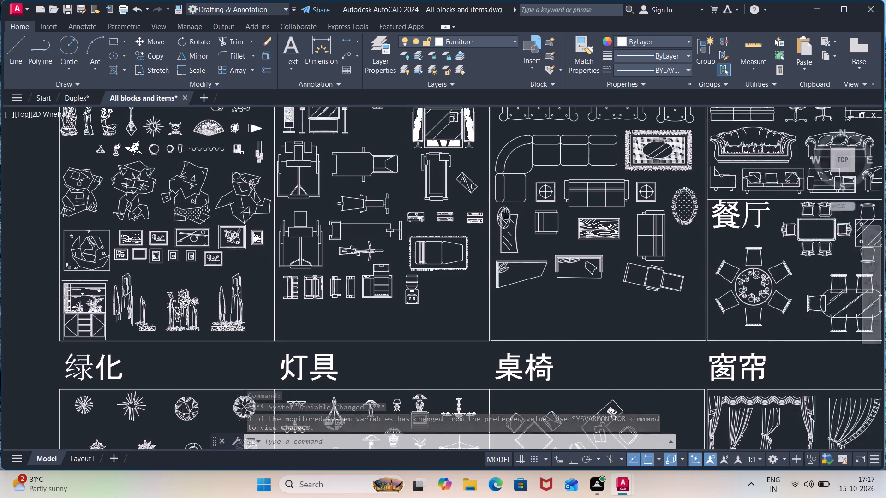
pyautogui.moveTo(488, 215); pyautogui.dragTo(80, 204, button='middle')
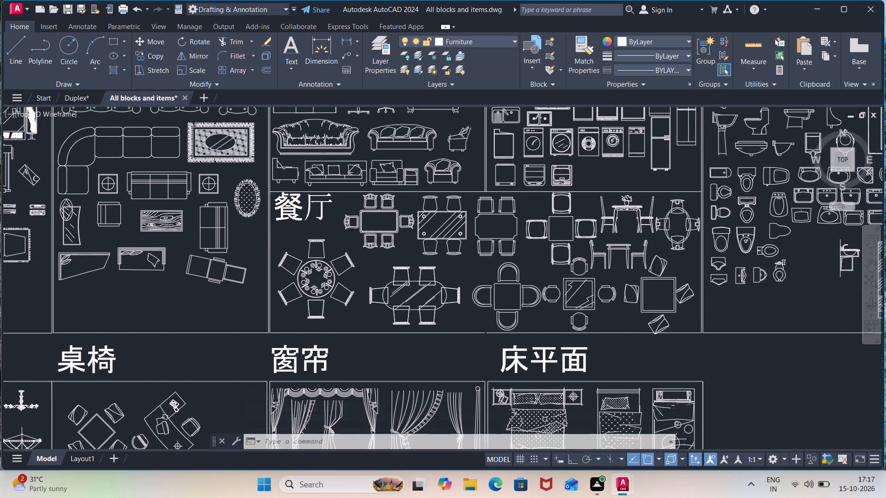
pyautogui.scroll(1, 463, 204)
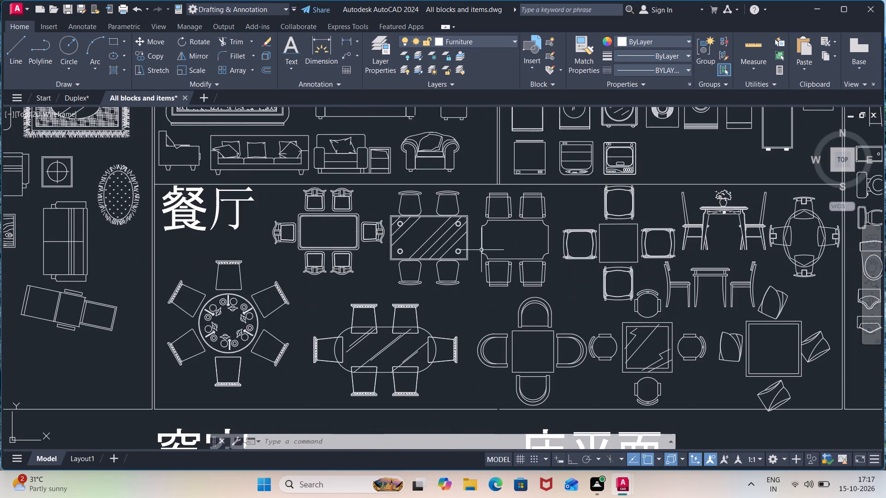
pyautogui.click(296, 270)
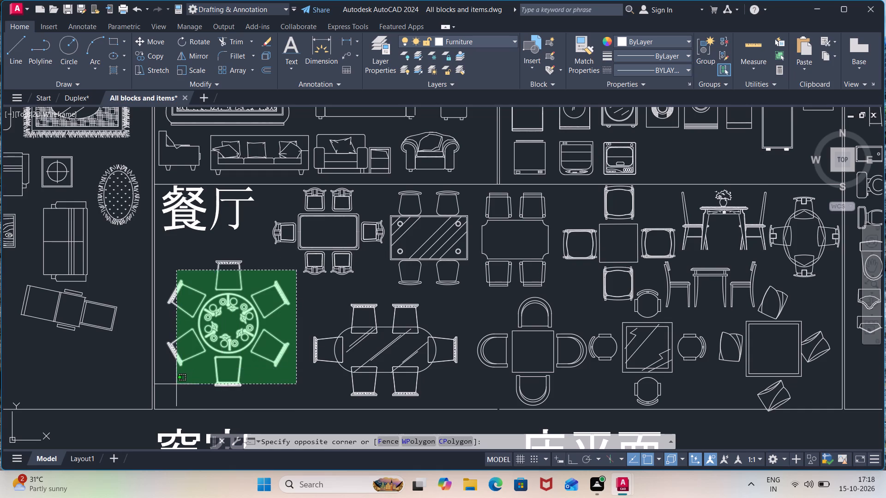
pyautogui.click(163, 398)
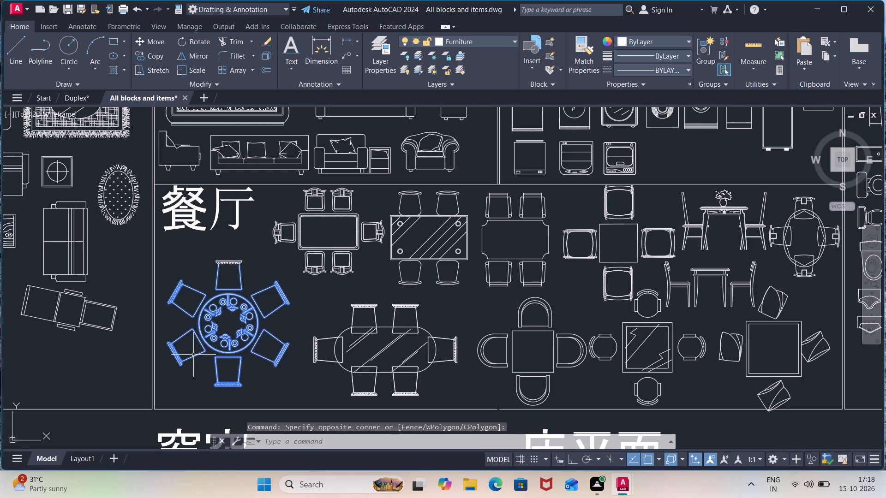
pyautogui.click(257, 240)
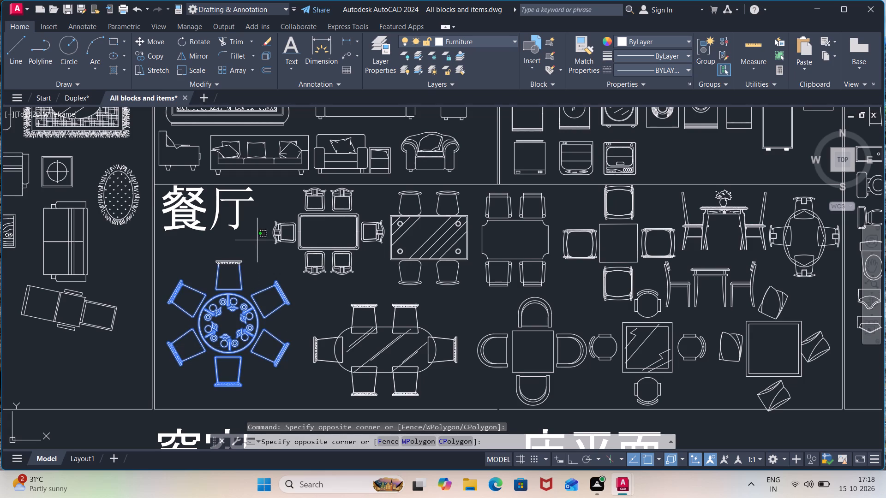
pyautogui.click(204, 297)
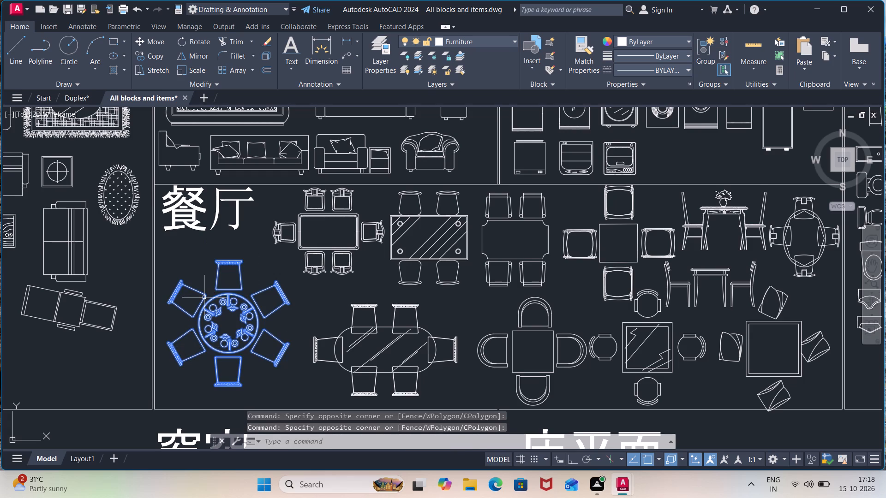
pyautogui.hotkey('ctrl', 'c')
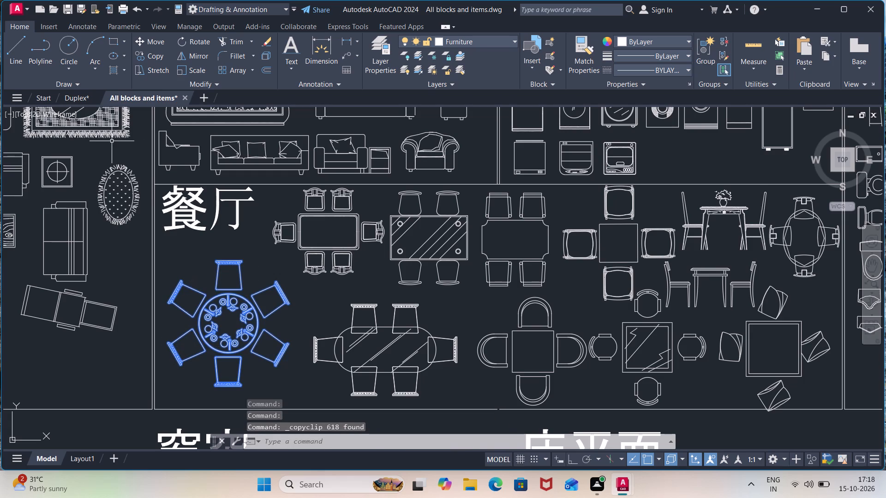
# Paste the round dining set into the Duplex drawing, in the empty space outside the CAR PORCH plan, west of its LOUNGE/KITCHEN.
pyautogui.click(75, 96)
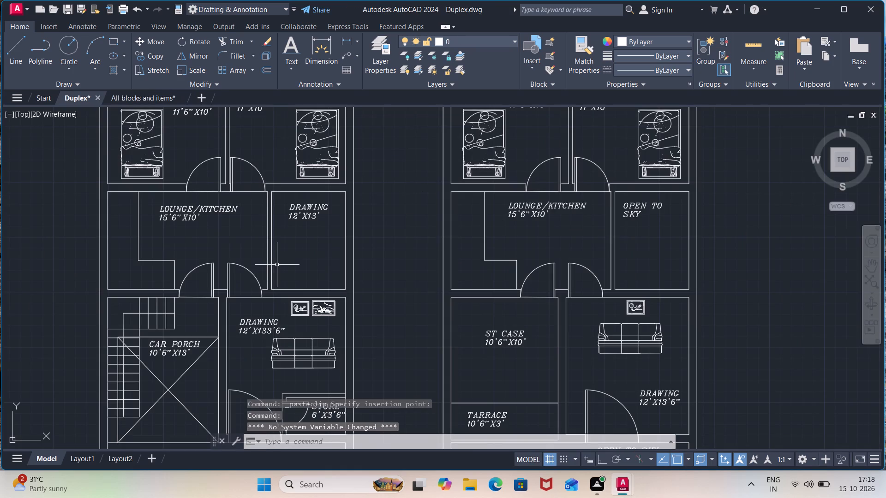
pyautogui.scroll(2, 187, 243)
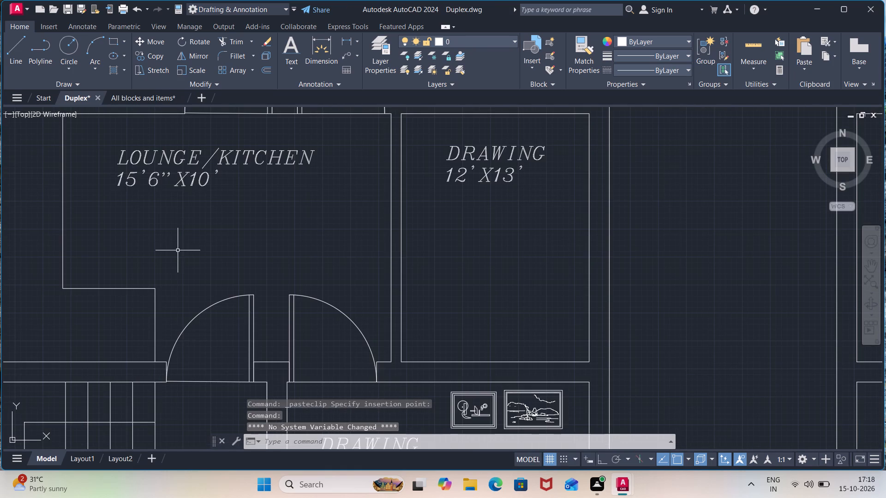
pyautogui.click(178, 250)
pyautogui.hotkey('ctrl', 'v')
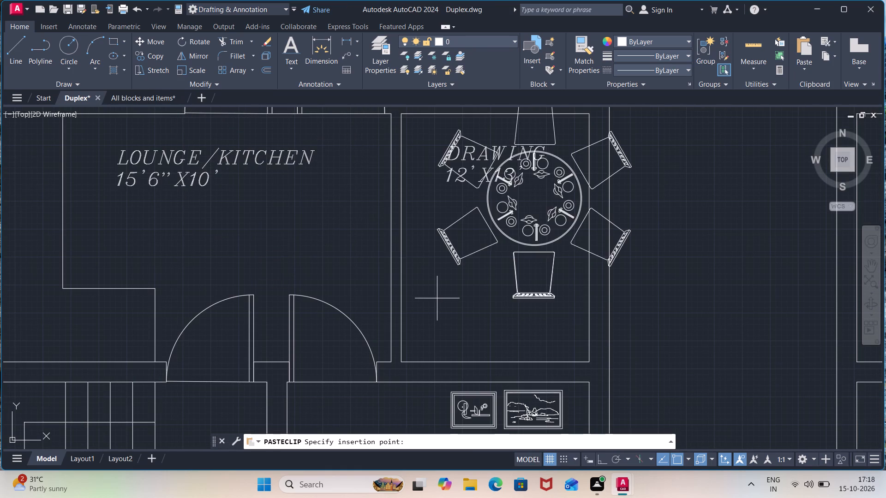
pyautogui.scroll(-1, 328, 299)
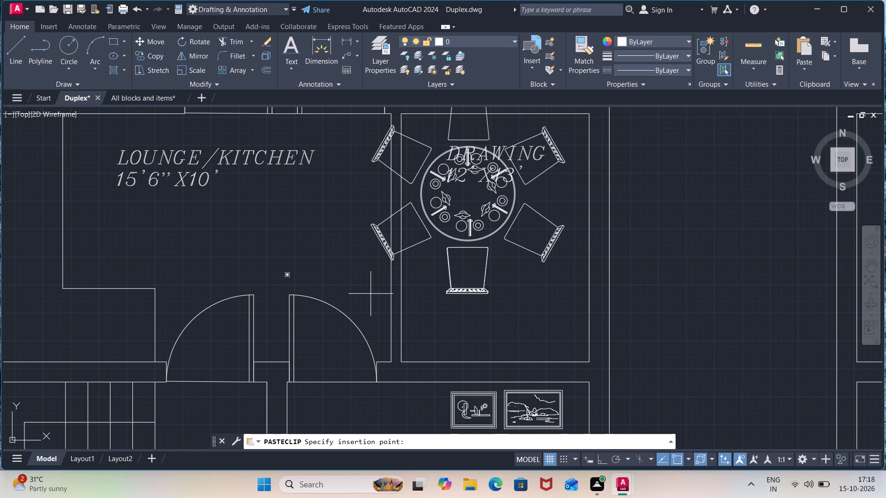
pyautogui.scroll(-1, 324, 300)
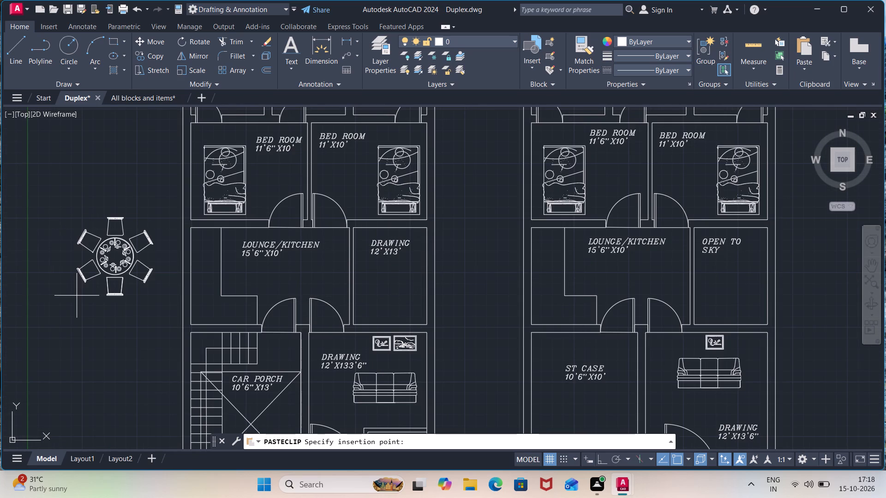
pyautogui.click(77, 296)
# Scale the round dining set outside the CAR PORCH plan down to about a quarter of its size.
pyautogui.click(164, 210)
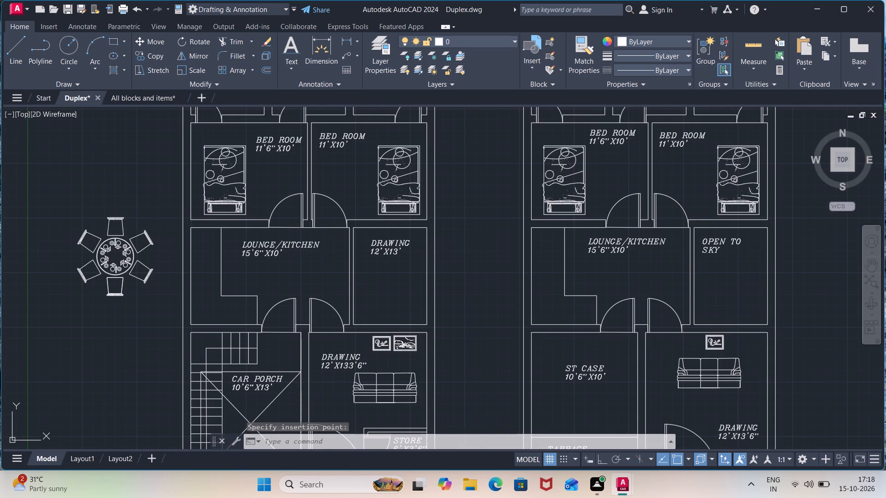
pyautogui.click(36, 322)
pyautogui.write('SC')
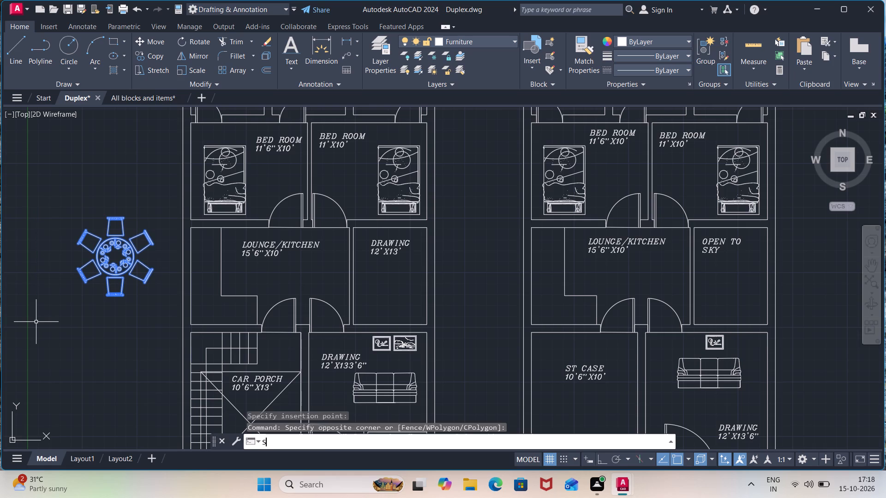
pyautogui.press('Return')
pyautogui.click(84, 286)
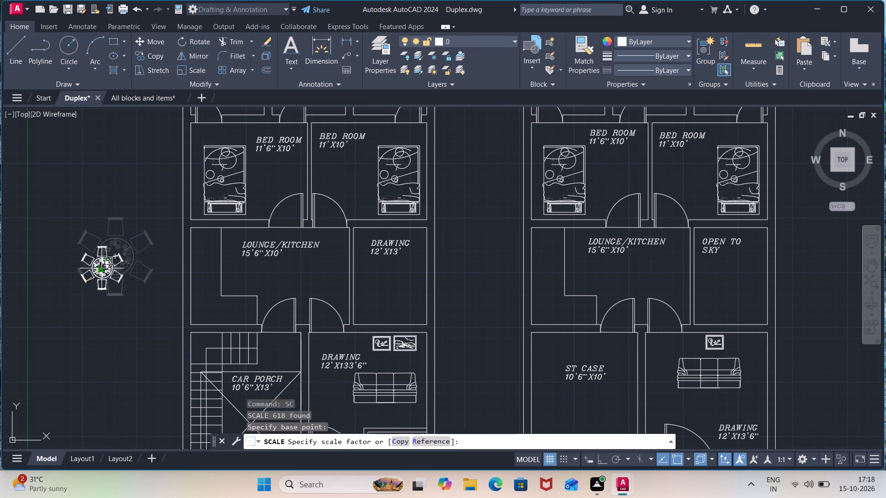
pyautogui.click(96, 279)
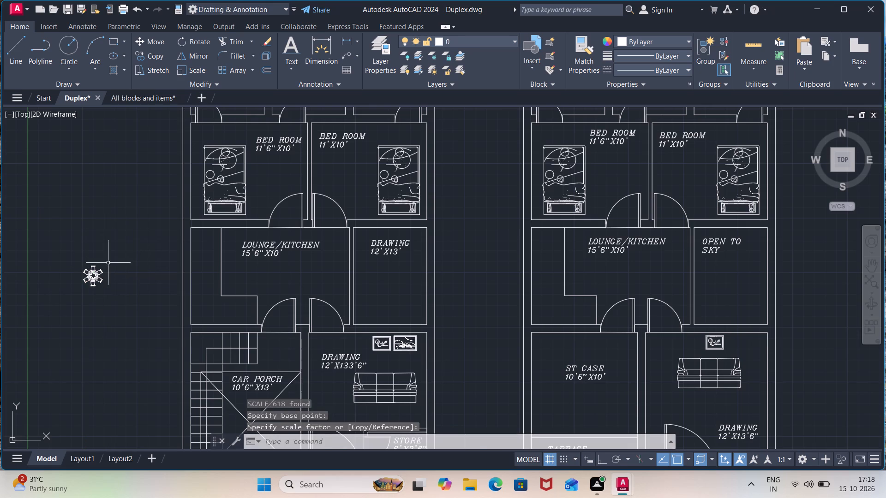
# Copy the reduced round dining set into the 15'6"X10' LOUNGE/KITCHEN of both floor plans, below the room labels.
pyautogui.click(111, 257)
pyautogui.click(57, 306)
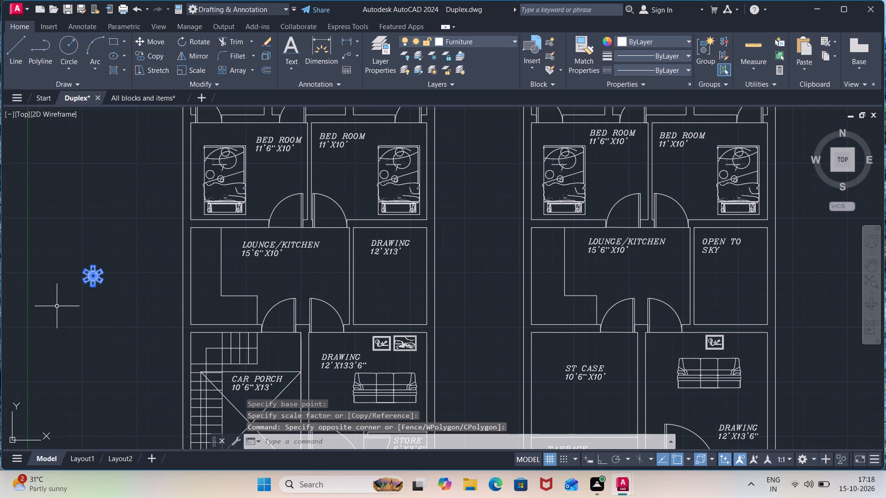
pyautogui.press('c')
pyautogui.press('o')
pyautogui.press('Return')
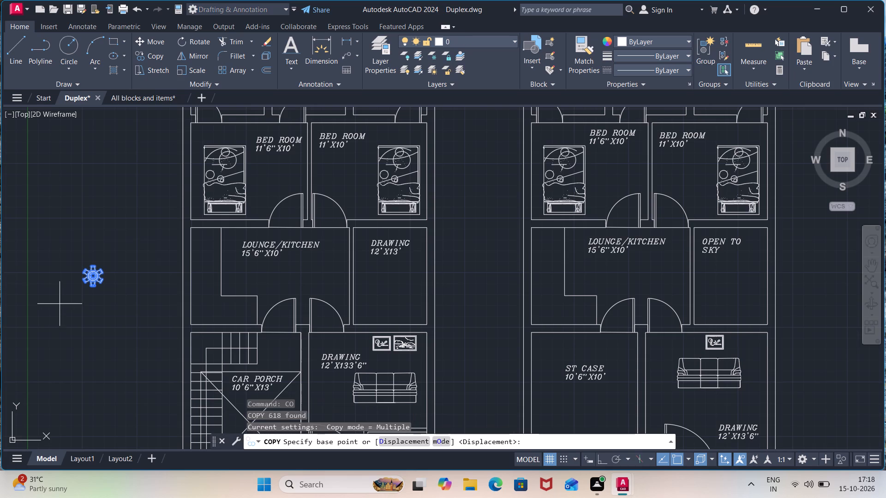
pyautogui.click(103, 270)
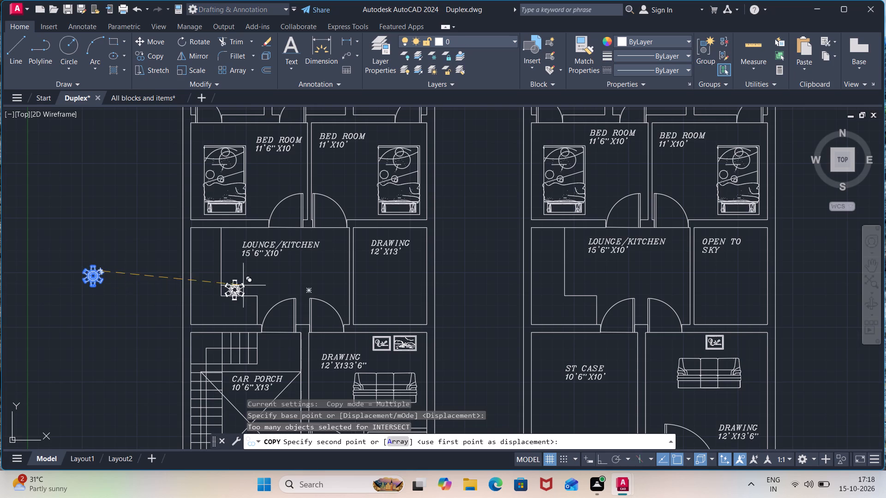
pyautogui.click(267, 273)
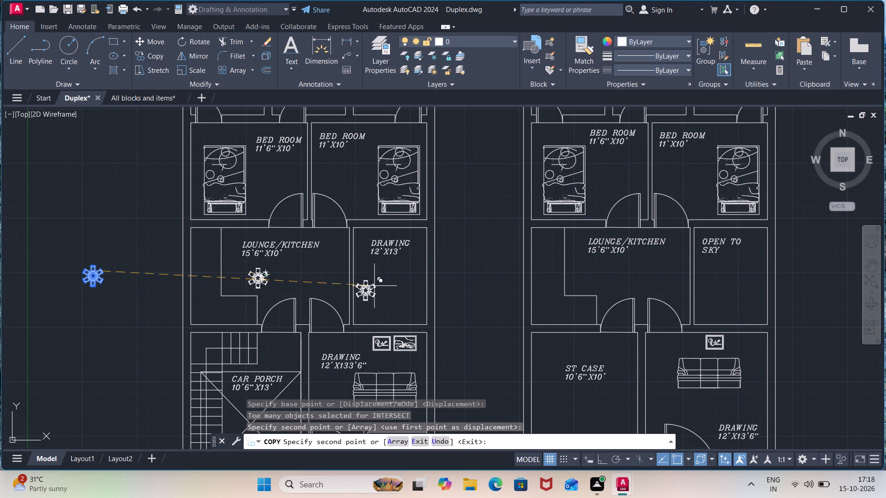
pyautogui.click(603, 268)
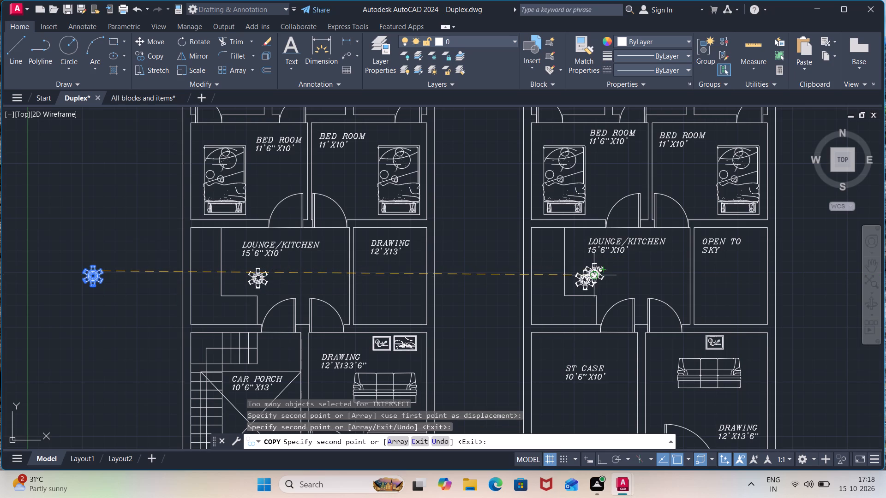
pyautogui.press('Escape')
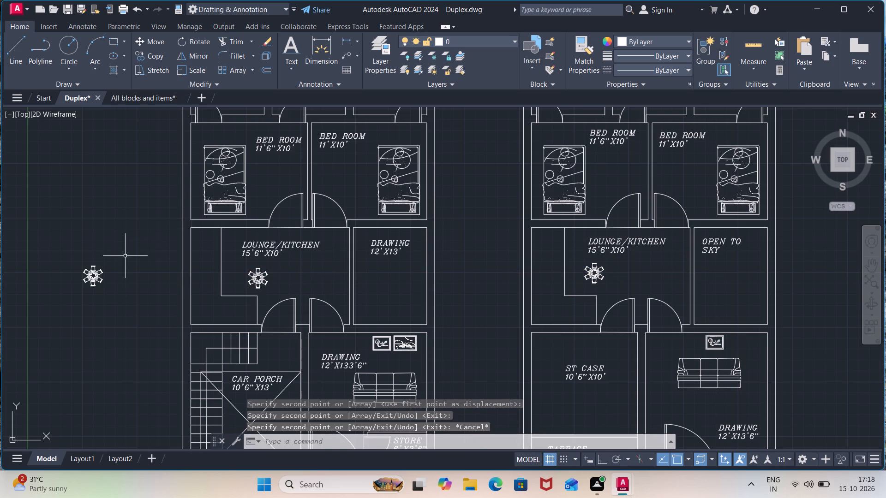
# Erase the original round dining set lying outside the plan, west of the LOUNGE/KITCHEN.
pyautogui.click(125, 251)
pyautogui.click(59, 301)
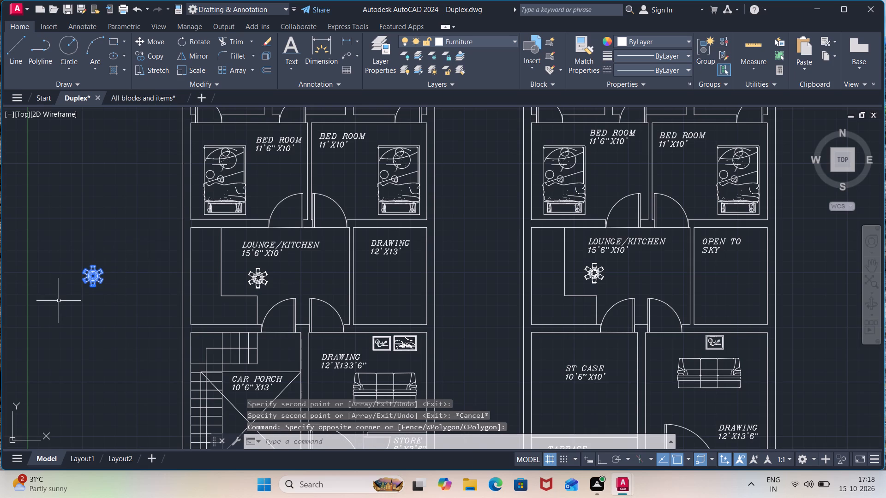
pyautogui.press('Delete')
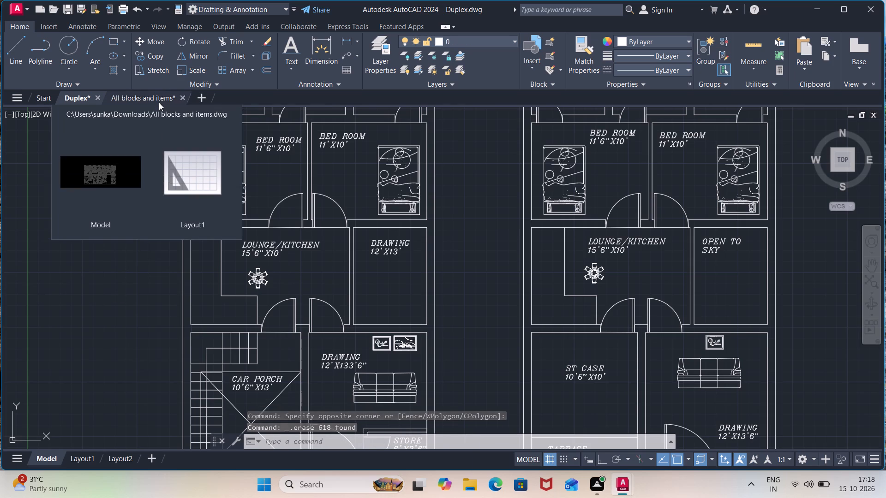
# In the "All blocks and items" drawing, copy the side-view armchair beside the cushioned three-seat sofa, above the 餐厅 section.
pyautogui.click(117, 178)
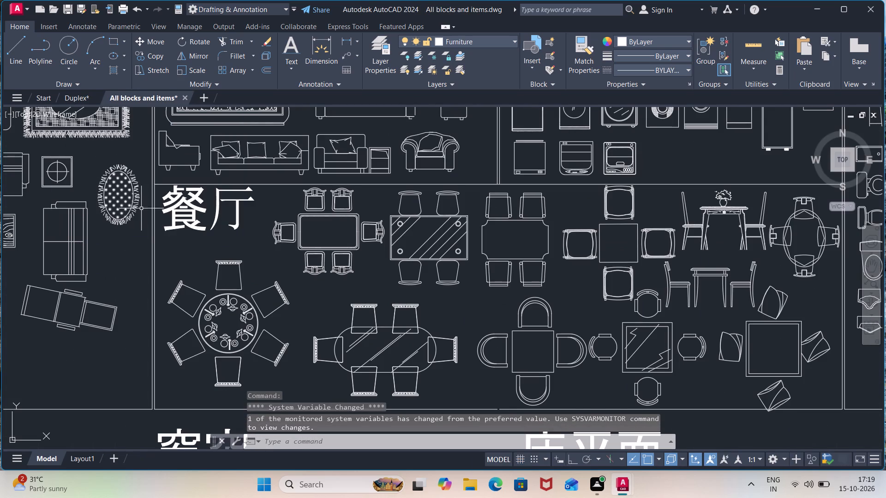
pyautogui.scroll(-2, 264, 260)
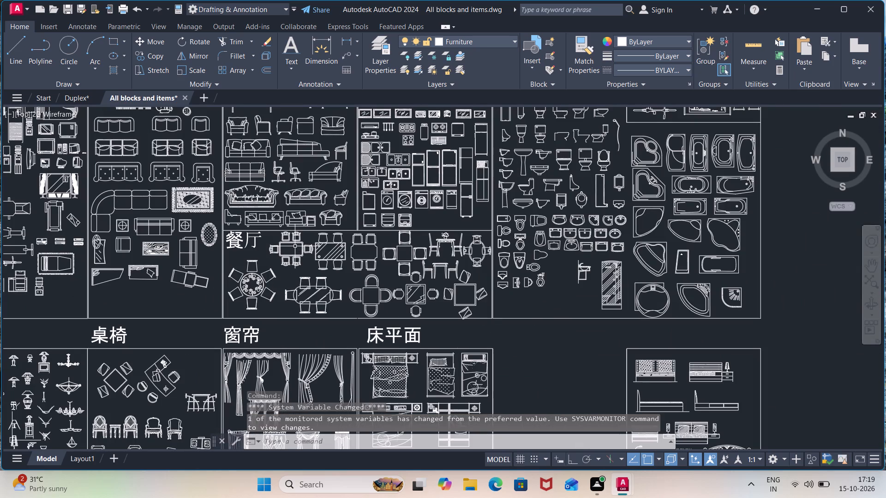
pyautogui.scroll(2, 358, 187)
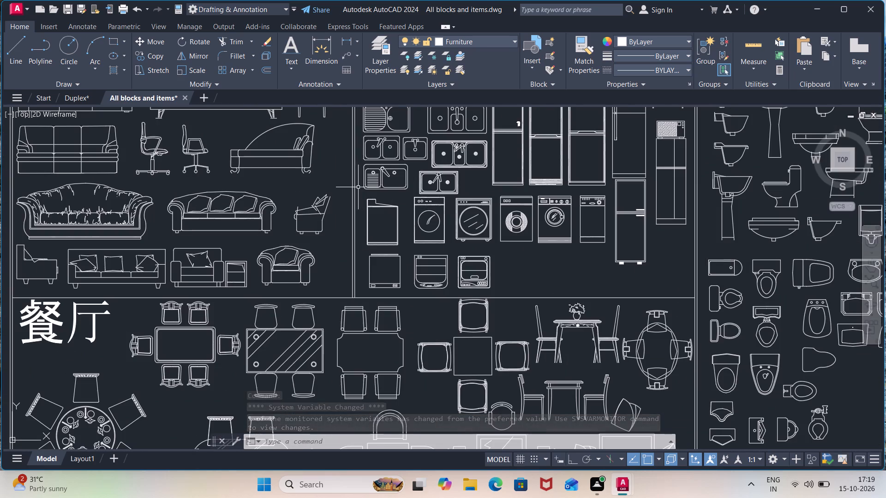
pyautogui.click(347, 187)
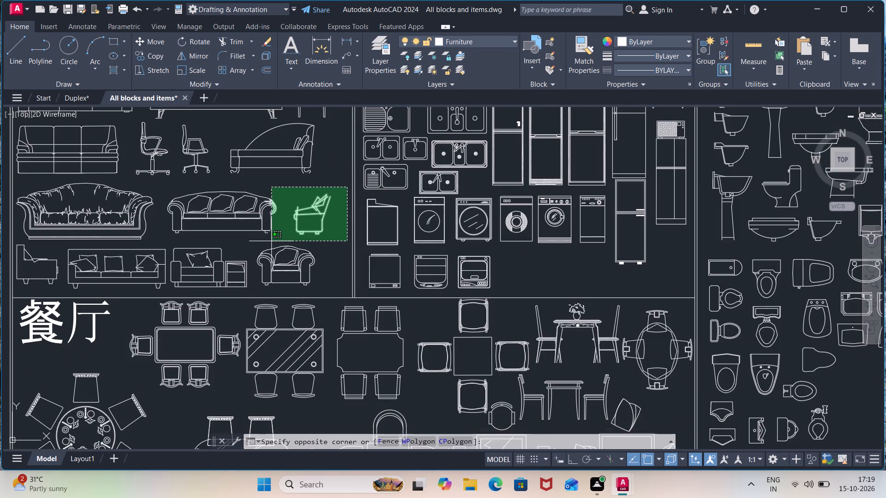
pyautogui.click(284, 241)
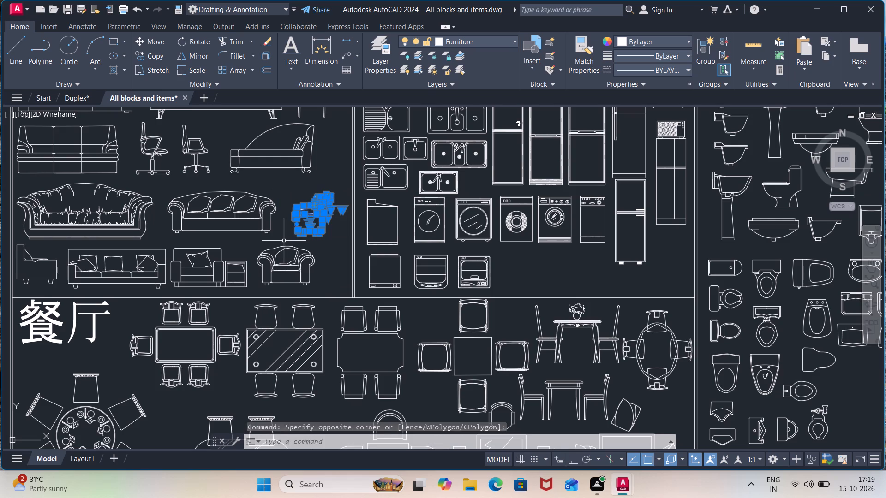
pyautogui.hotkey('ctrl', 'c')
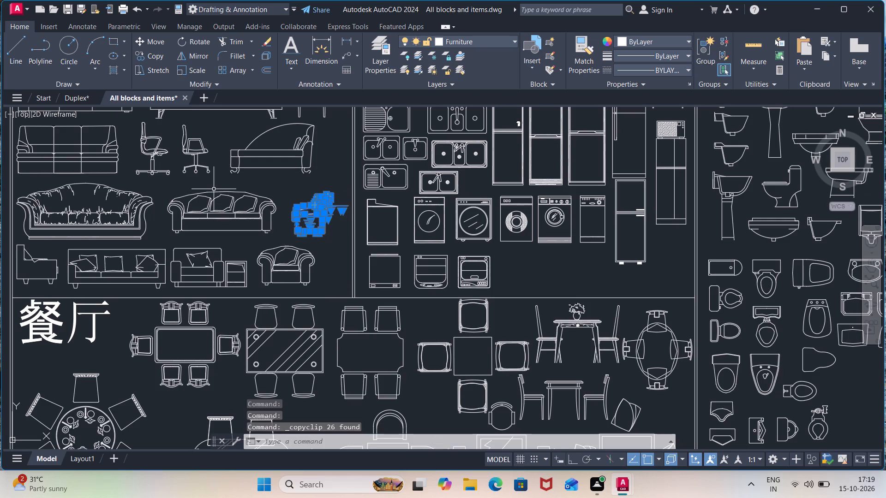
# Paste the side-view armchair into the Duplex drawing's 12'X13'6" DRAWING room, between the sofa's east end and the room label.
pyautogui.click(88, 101)
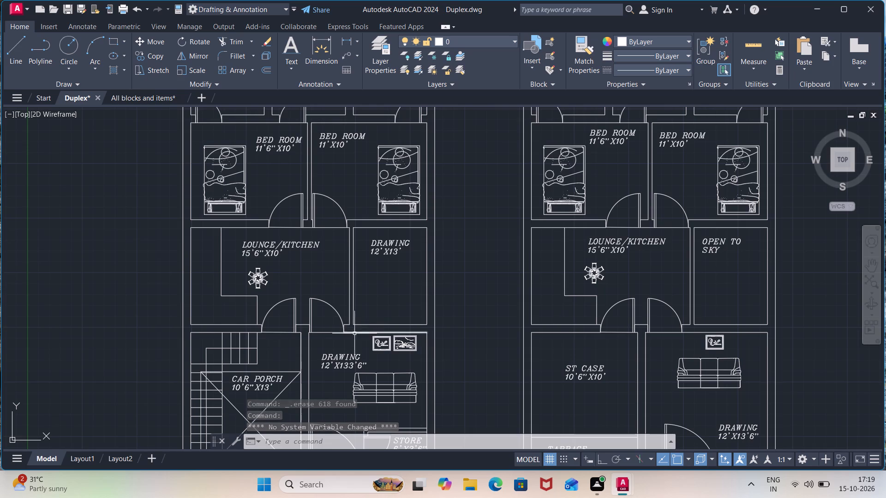
pyautogui.moveTo(355, 339); pyautogui.dragTo(200, 189, button='middle')
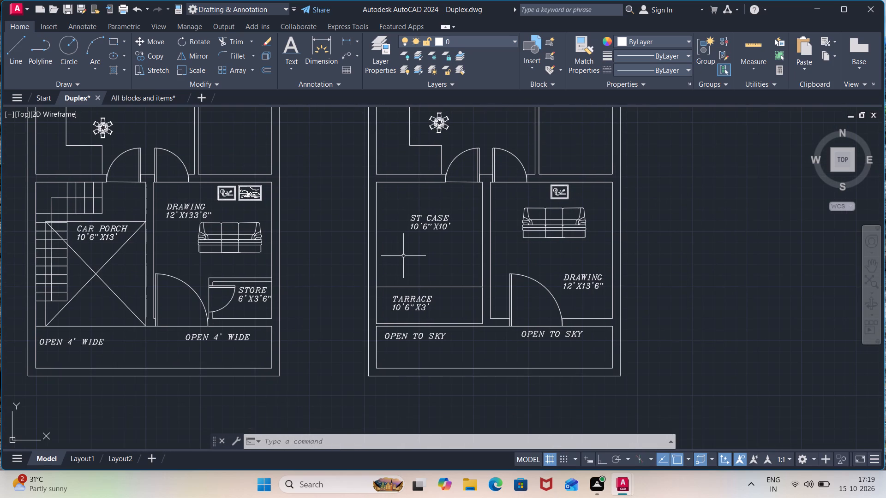
pyautogui.click(587, 261)
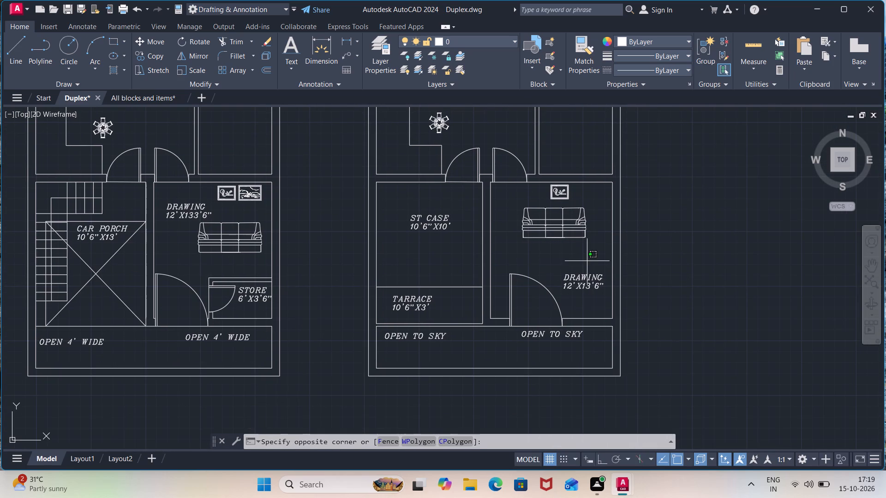
pyautogui.hotkey('ctrl', 'v')
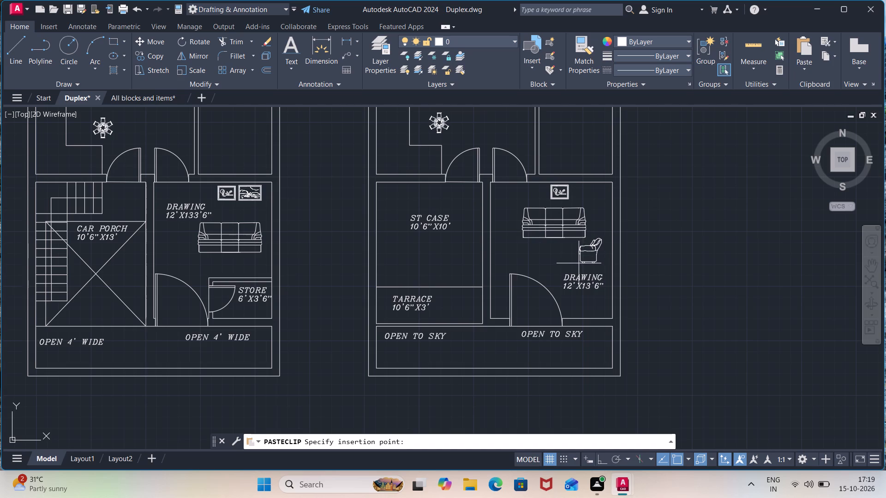
pyautogui.click(579, 261)
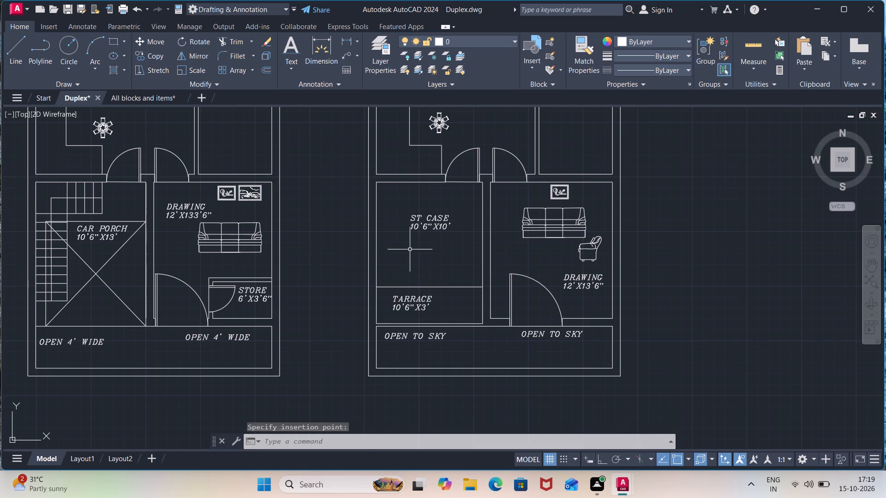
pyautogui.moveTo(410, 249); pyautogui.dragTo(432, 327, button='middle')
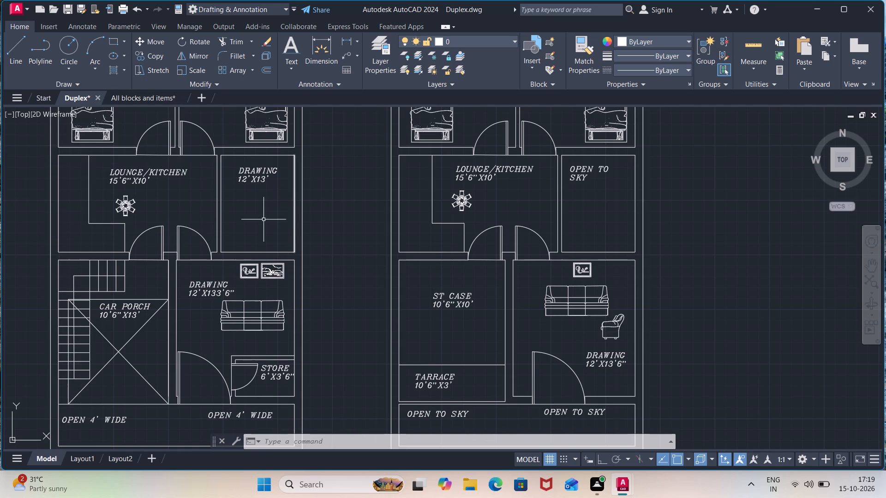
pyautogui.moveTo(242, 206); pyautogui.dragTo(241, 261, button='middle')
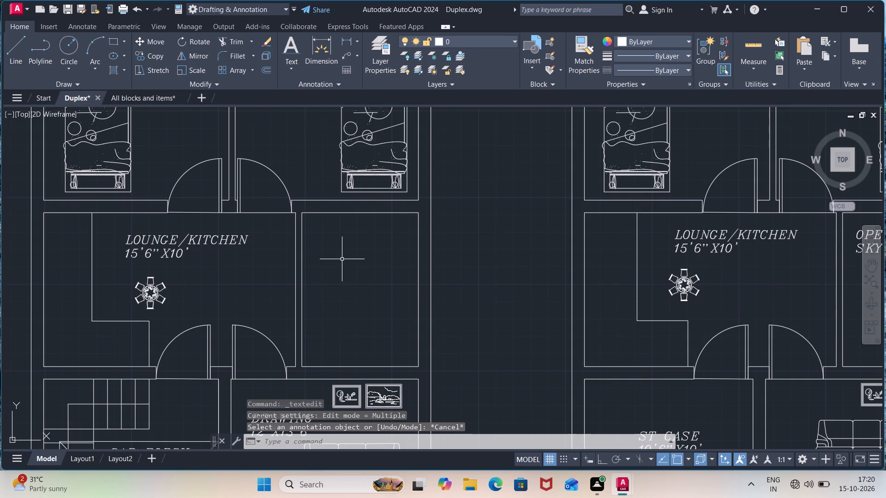
# In the "All blocks and items" drawing, copy the double-bowl sink with the rectangular frame, just above the washing machines.
pyautogui.click(155, 99)
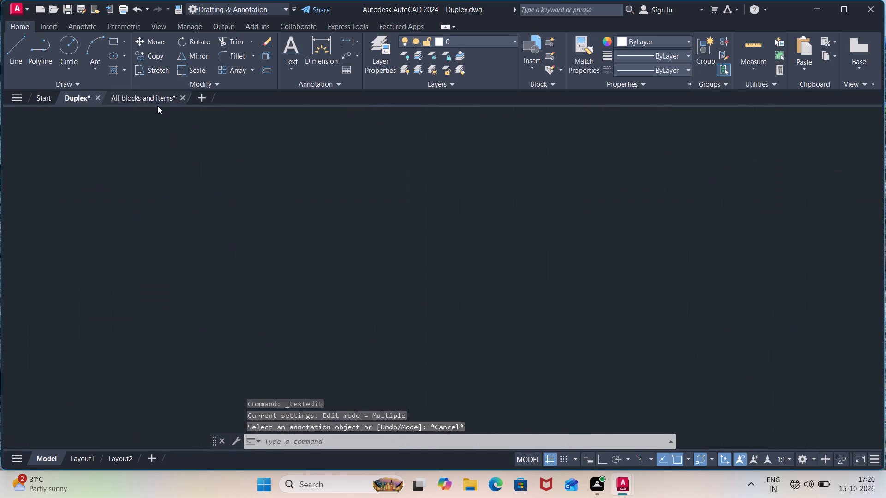
pyautogui.scroll(-1, 512, 255)
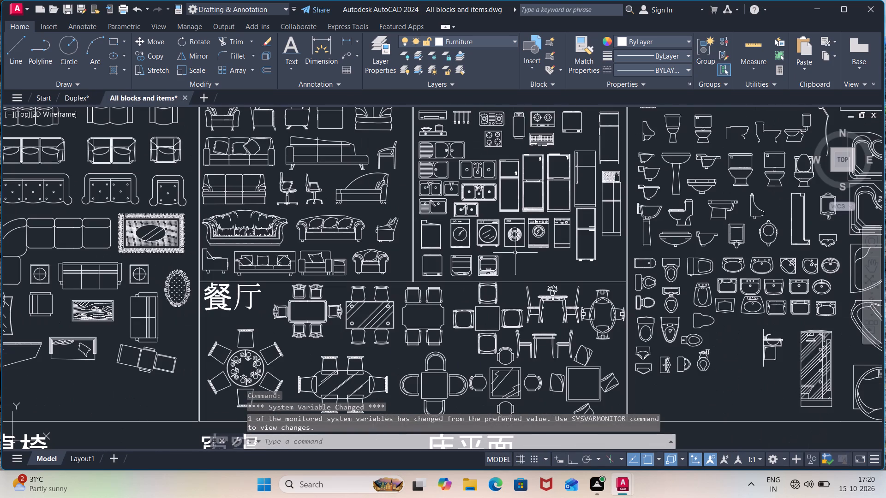
pyautogui.scroll(3, 489, 201)
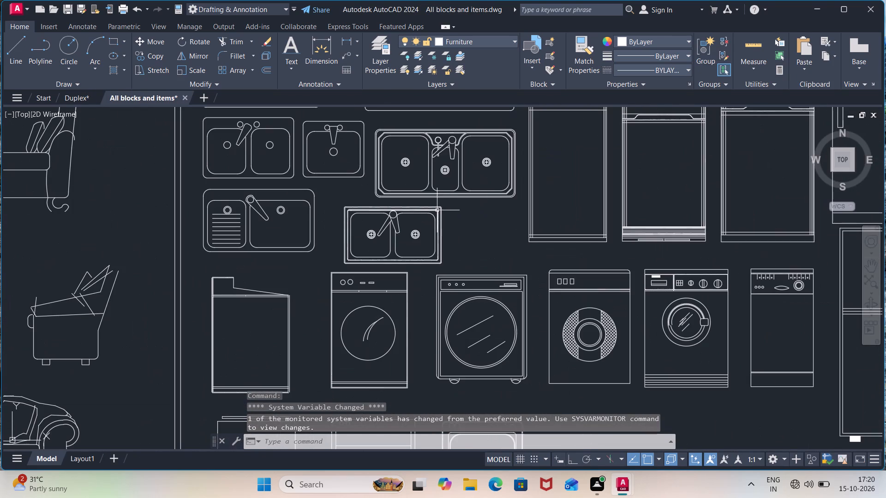
pyautogui.click(449, 203)
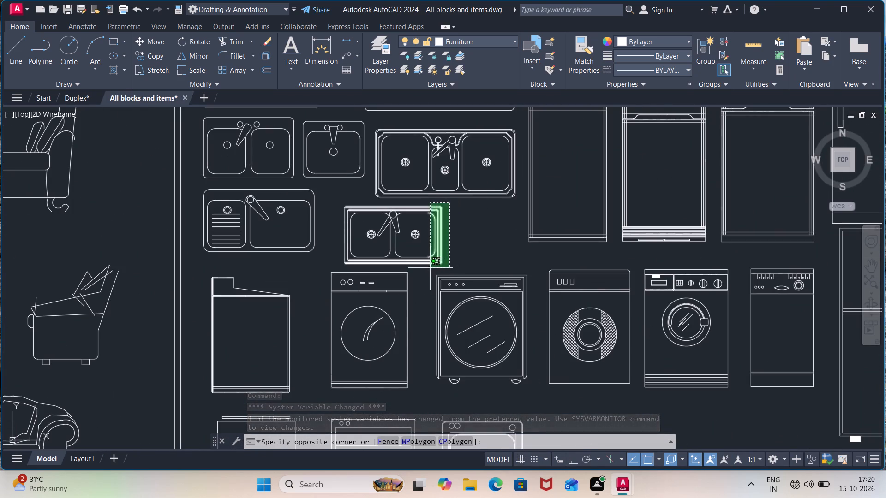
pyautogui.click(338, 270)
pyautogui.hotkey('ctrl', 'c')
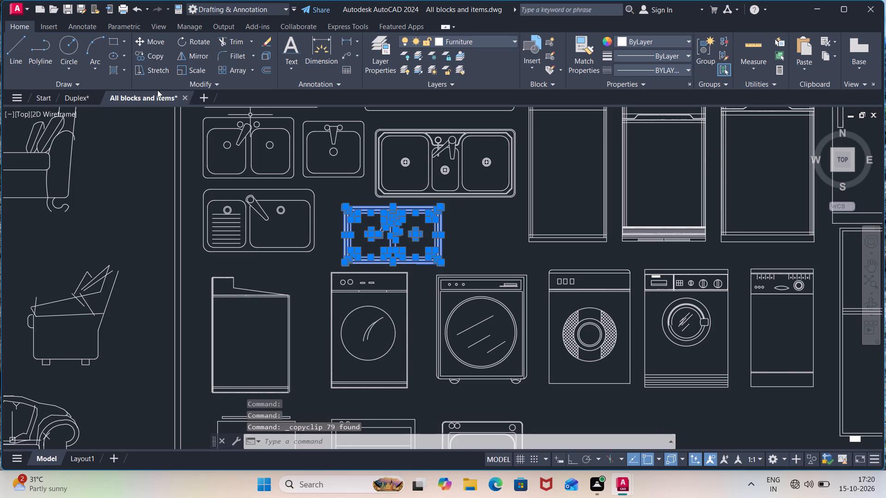
# Paste the double-bowl sink into the Duplex drawing, rotated 180°, on the south kitchen counter of the west plan's LOUNGE/KITCHEN.
pyautogui.click(78, 96)
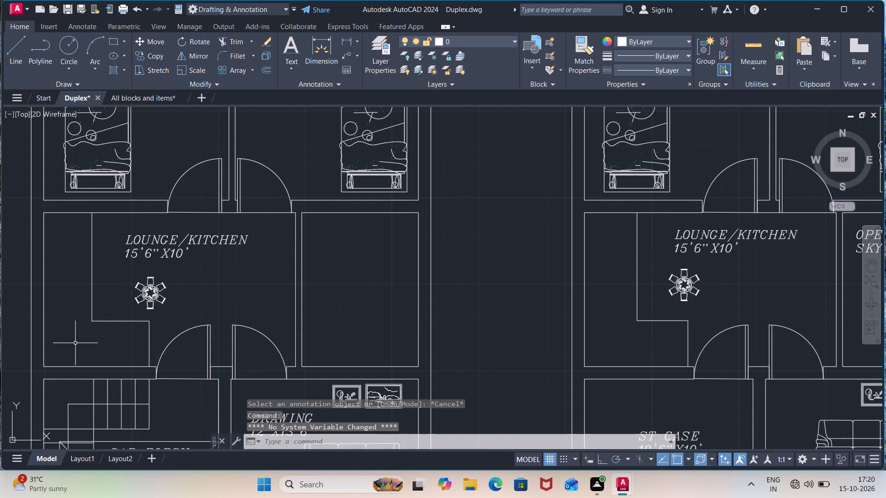
pyautogui.click(85, 352)
pyautogui.hotkey('ctrl', 'v')
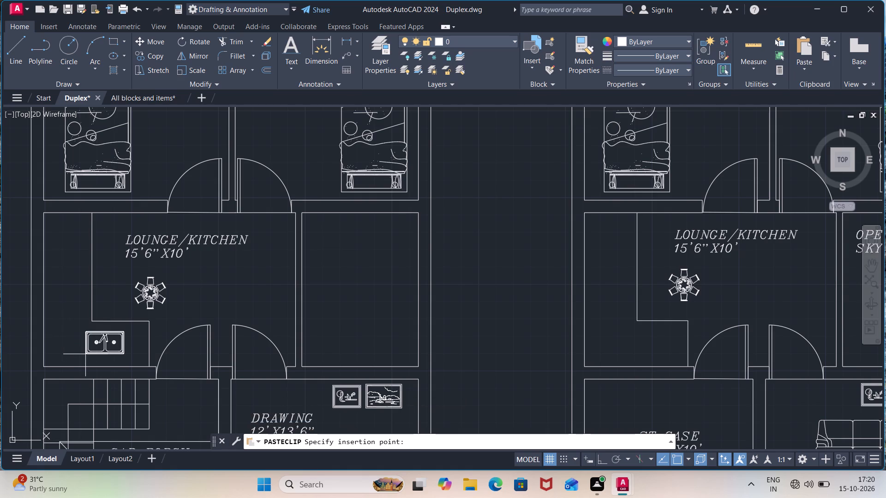
pyautogui.write('RO')
pyautogui.press('Return')
pyautogui.write('190')
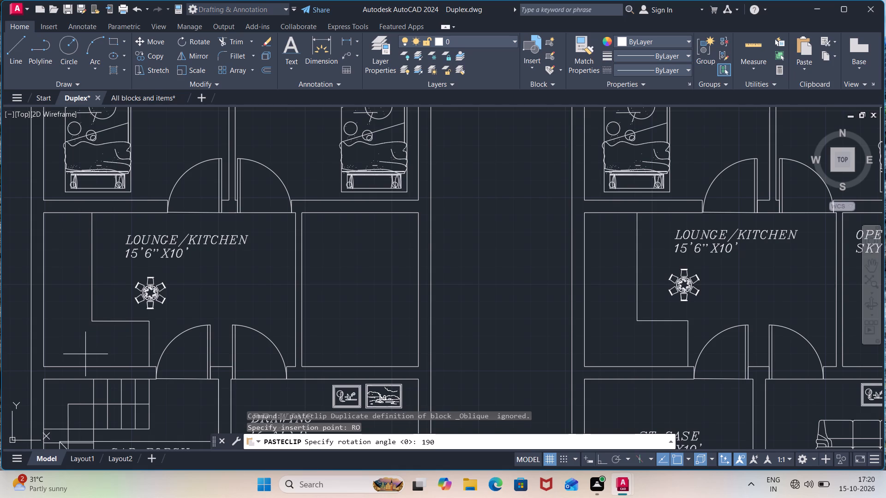
pyautogui.press('BackSpace')
pyautogui.press('BackSpace')
pyautogui.write('80')
pyautogui.press('Return')
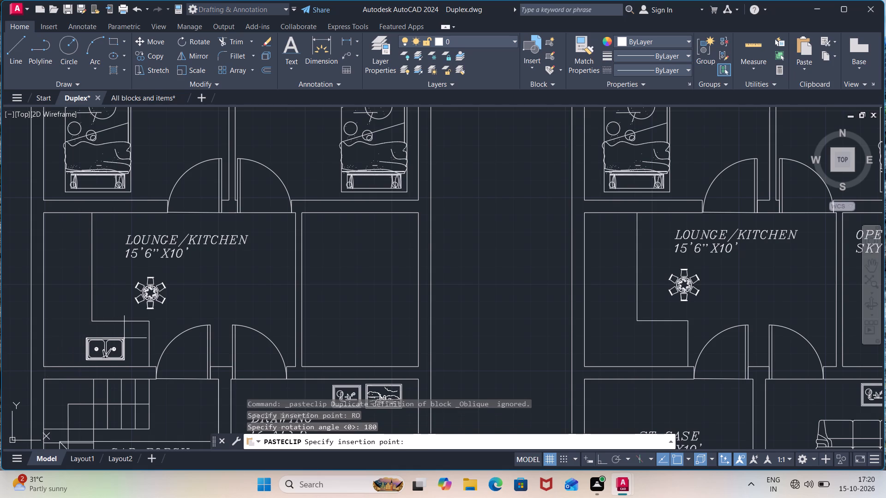
pyautogui.click(133, 333)
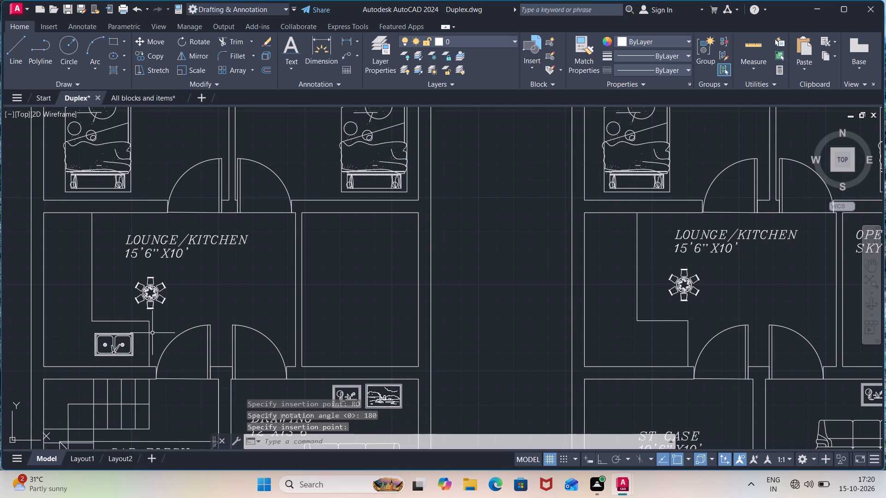
# Copy the rotated double-bowl sink onto the matching south counter in the east plan's LOUNGE/KITCHEN.
pyautogui.click(141, 329)
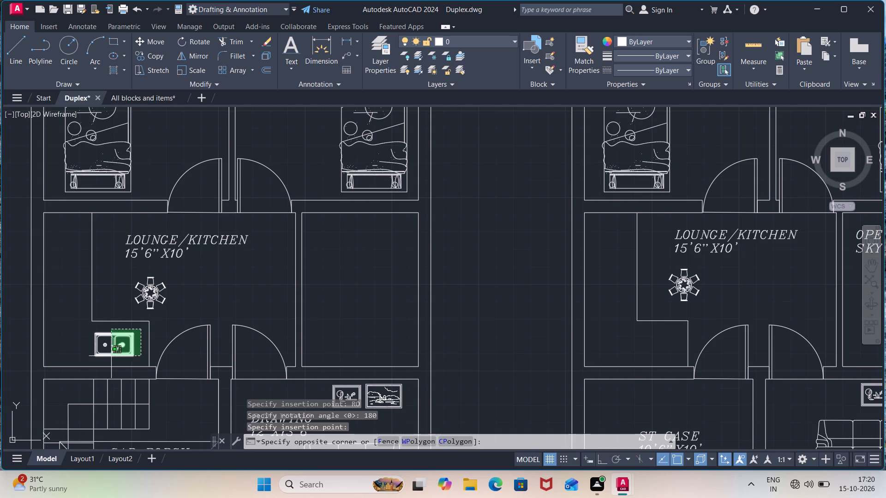
pyautogui.click(81, 359)
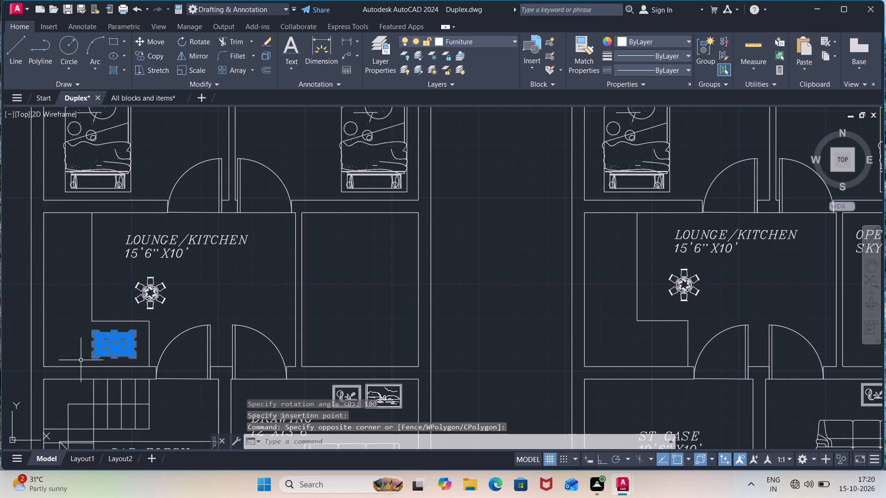
pyautogui.hotkey('ctrl', 'c')
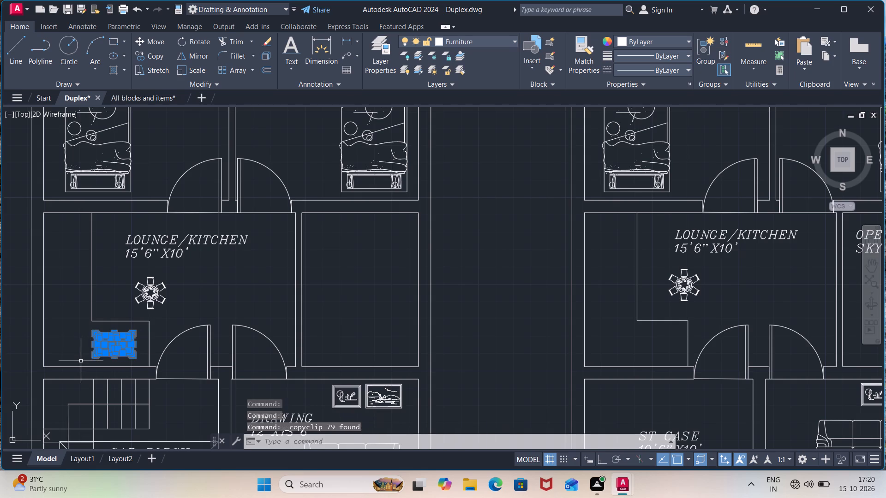
pyautogui.click(631, 350)
pyautogui.hotkey('ctrl', 'v')
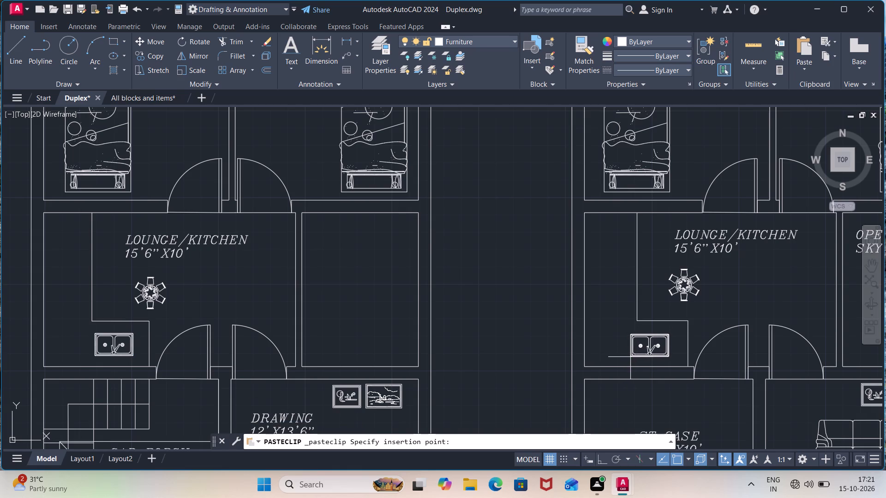
pyautogui.click(631, 357)
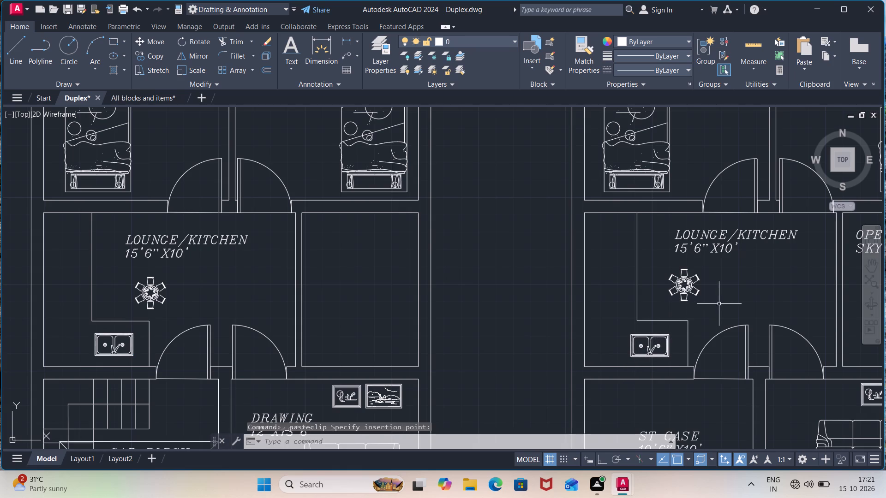
# Examine both floor plans room by room to review the placed furniture and fixtures.
pyautogui.moveTo(719, 303); pyautogui.dragTo(493, 367, button='middle')
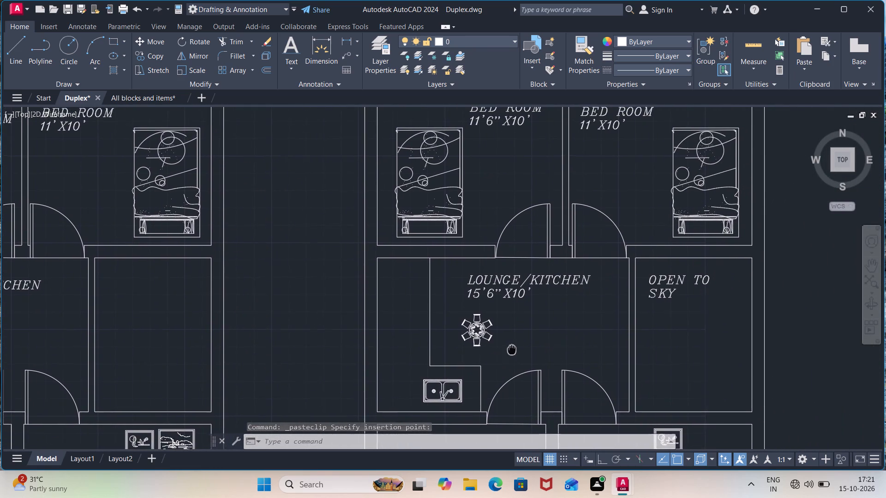
pyautogui.moveTo(493, 367); pyautogui.dragTo(542, 381, button='middle')
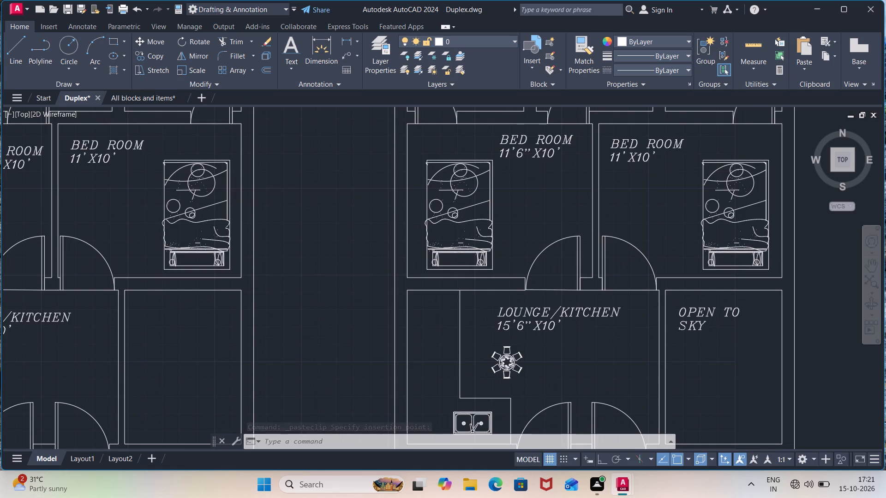
pyautogui.scroll(-1, 611, 340)
pyautogui.moveTo(611, 340); pyautogui.dragTo(627, 351, button='middle')
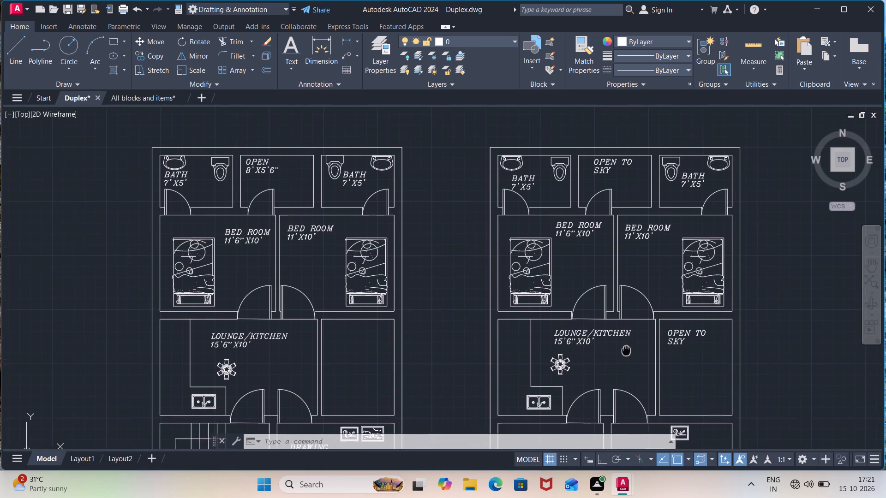
pyautogui.moveTo(627, 351); pyautogui.dragTo(649, 358, button='middle')
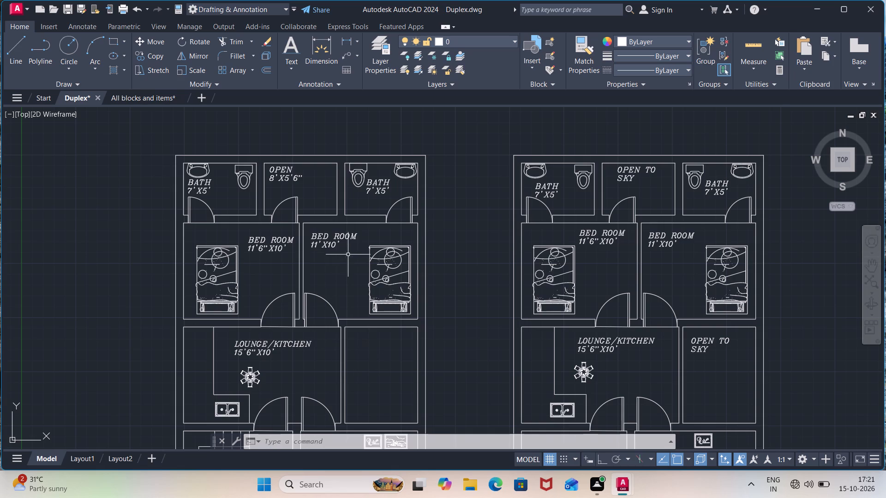
pyautogui.scroll(2, 259, 255)
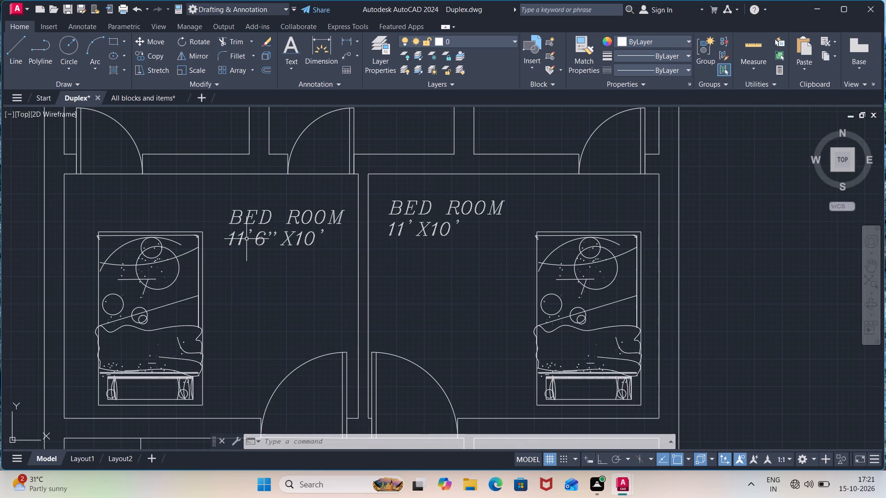
pyautogui.scroll(-3, 272, 244)
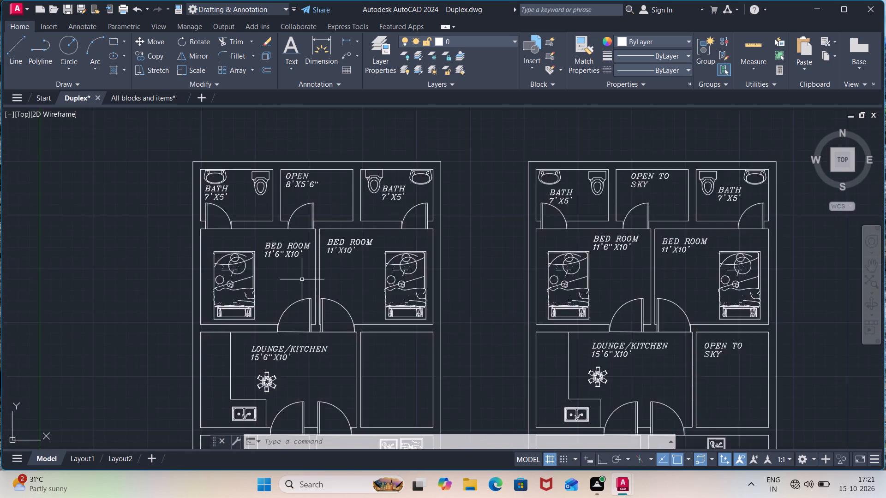
pyautogui.moveTo(335, 266); pyautogui.dragTo(323, 238, button='middle')
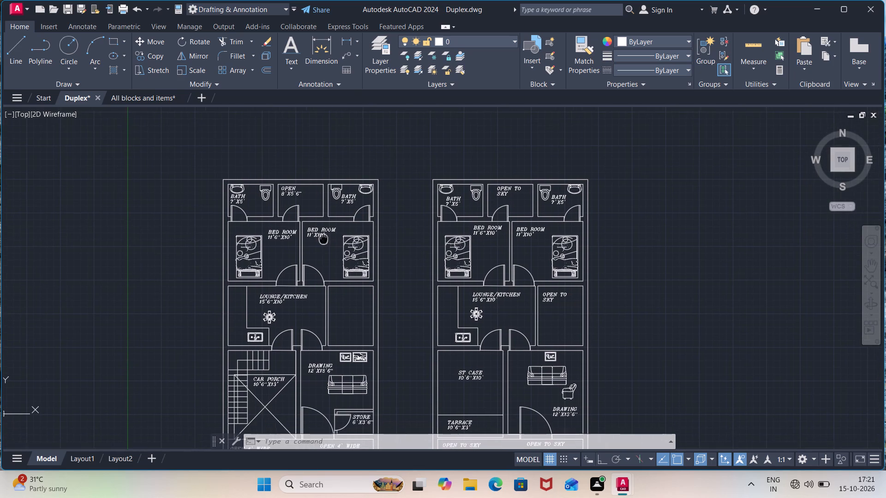
pyautogui.moveTo(323, 238); pyautogui.dragTo(323, 238, button='middle')
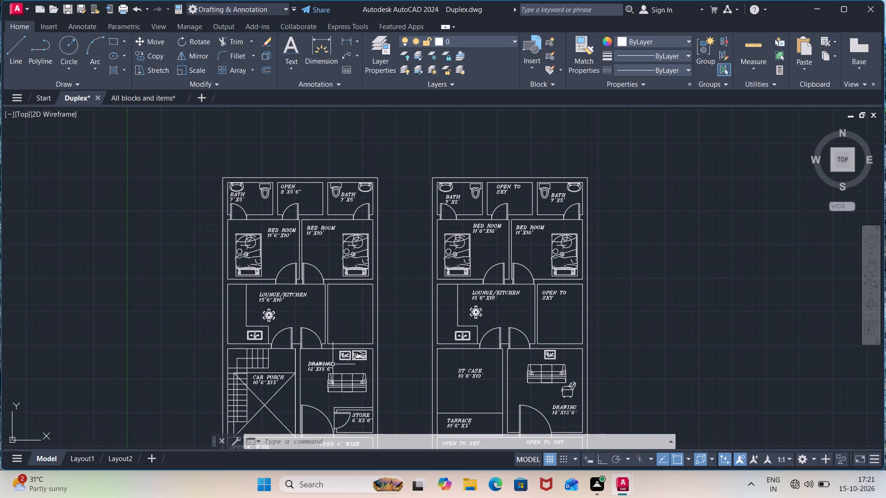
pyautogui.scroll(2, 327, 373)
pyautogui.scroll(-1, 327, 373)
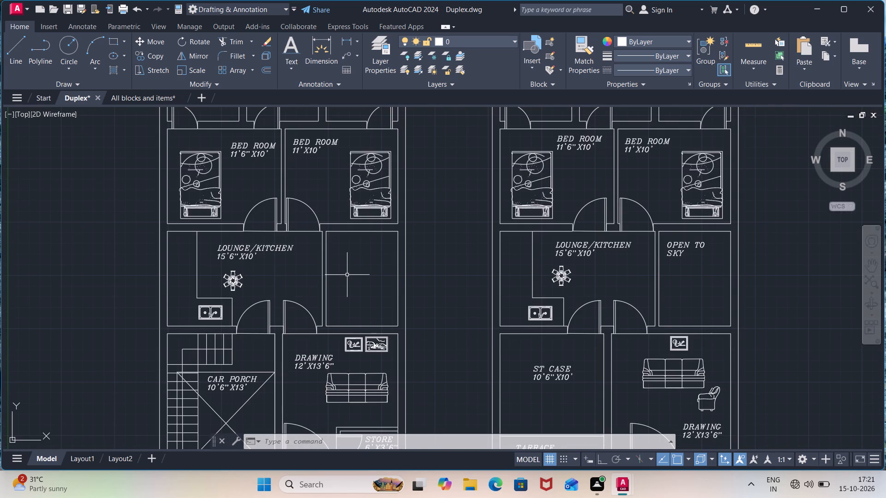
pyautogui.moveTo(347, 274); pyautogui.dragTo(437, 299, button='middle')
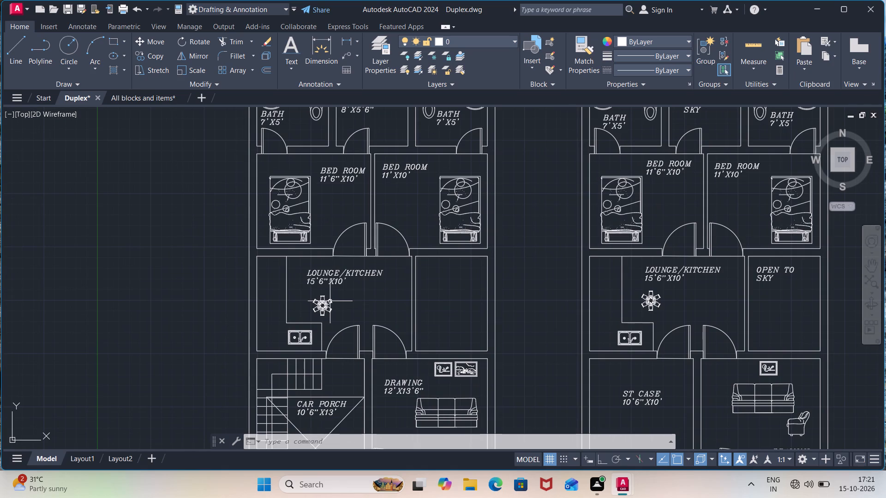
# In the "All blocks and items" drawing, copy the lower three-burner glass cooktop directly above the chimney range hood in the 厨房电器 section.
pyautogui.click(129, 94)
pyautogui.scroll(-2, 257, 202)
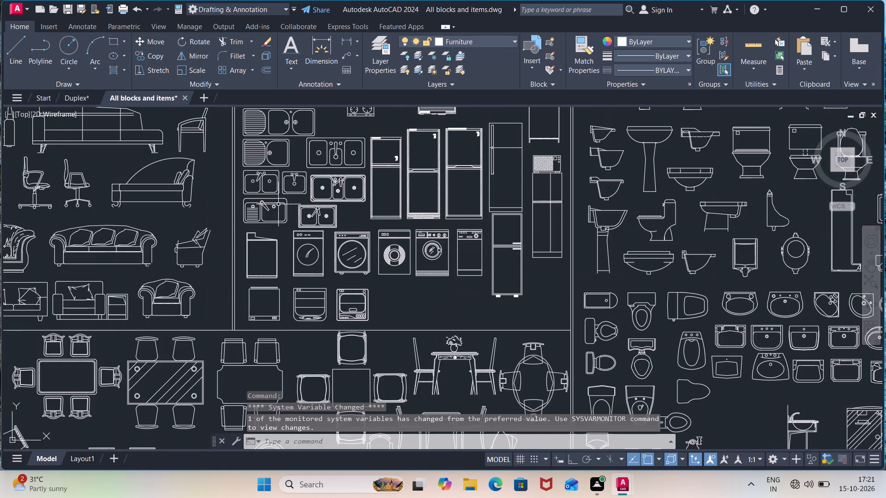
pyautogui.moveTo(298, 184); pyautogui.dragTo(325, 326, button='middle')
pyautogui.moveTo(375, 239); pyautogui.dragTo(385, 336, button='middle')
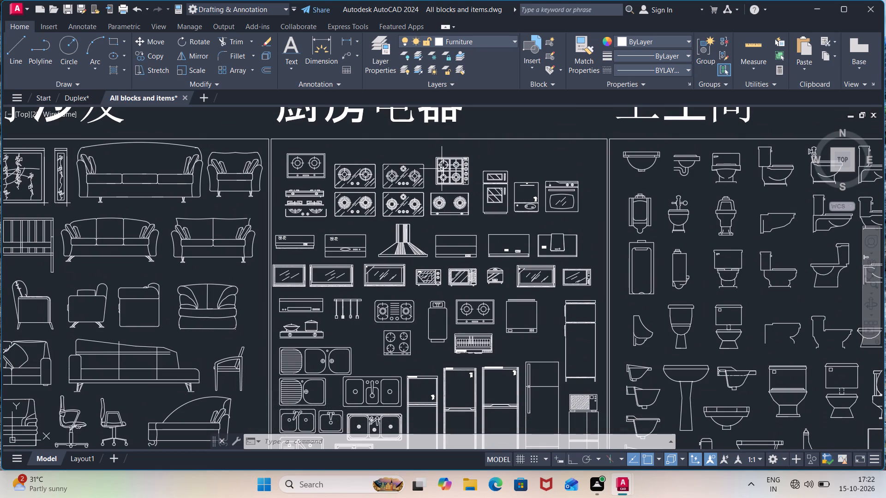
pyautogui.scroll(2, 434, 184)
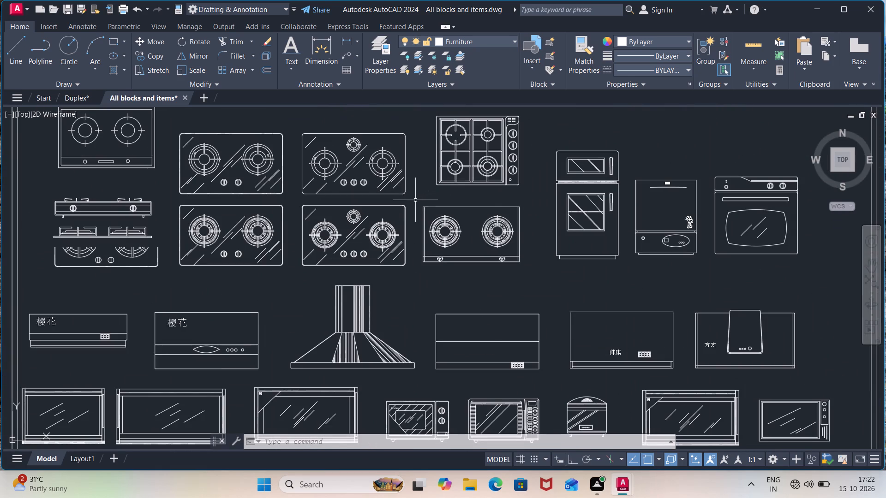
pyautogui.click(414, 201)
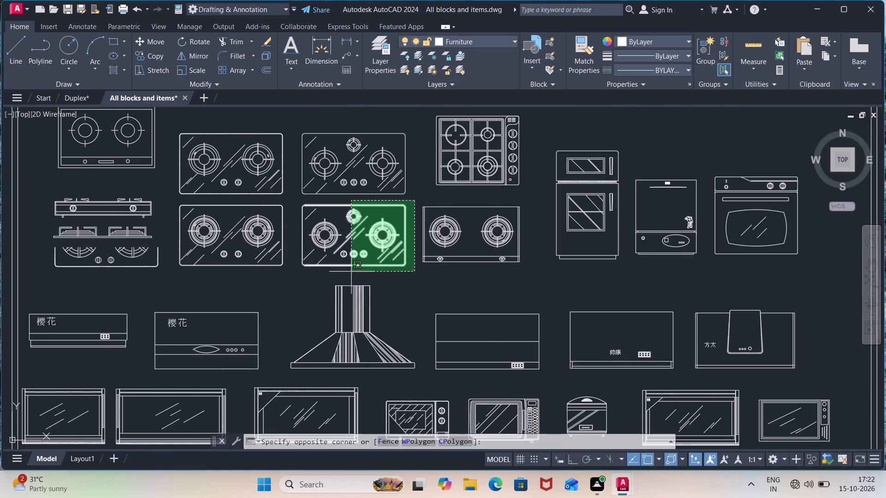
pyautogui.click(296, 277)
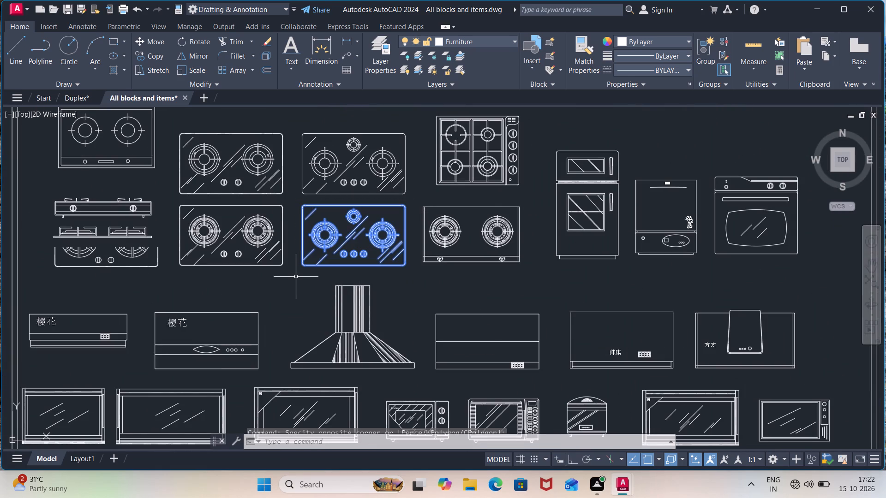
pyautogui.hotkey('ctrl', 'c')
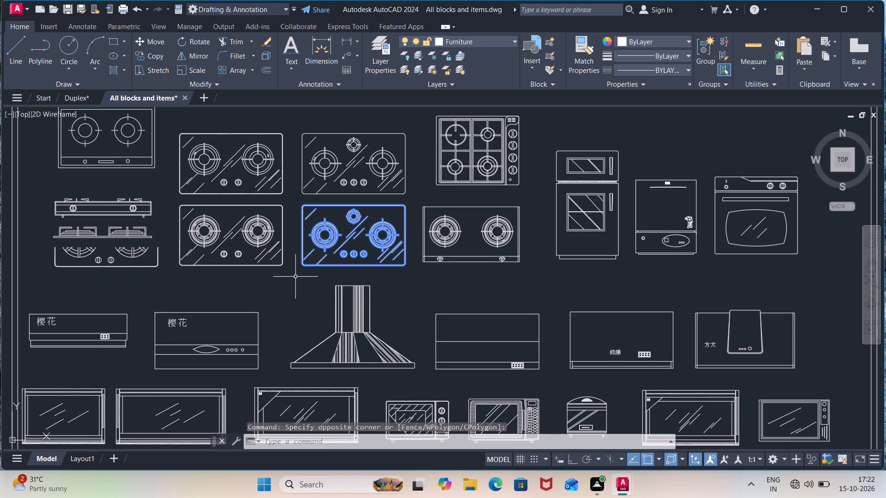
# Paste the three-burner cooktop into the Duplex drawing on the west counter of the west plan's LOUNGE/KITCHEN.
pyautogui.click(84, 98)
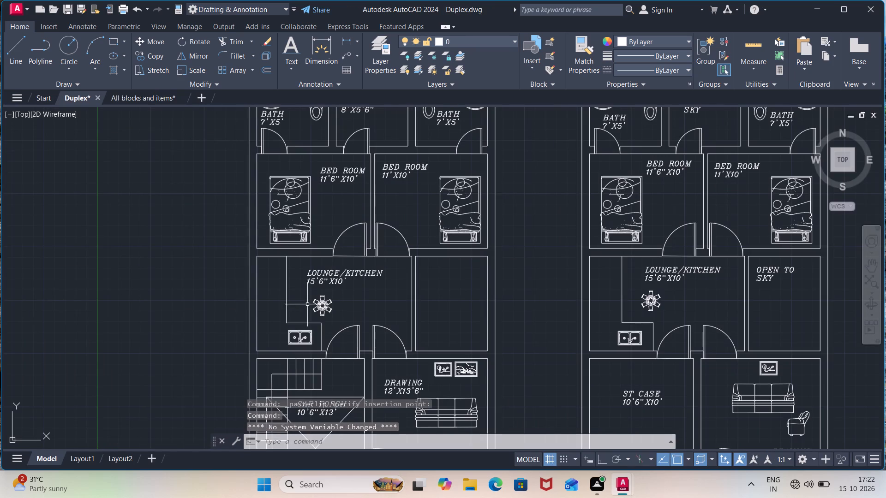
pyautogui.scroll(3, 284, 306)
pyautogui.click(259, 303)
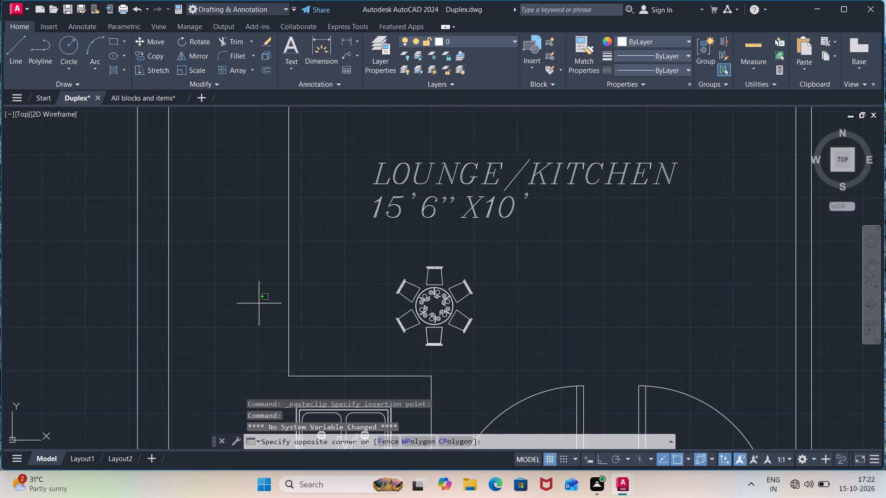
pyautogui.hotkey('ctrl', 'v')
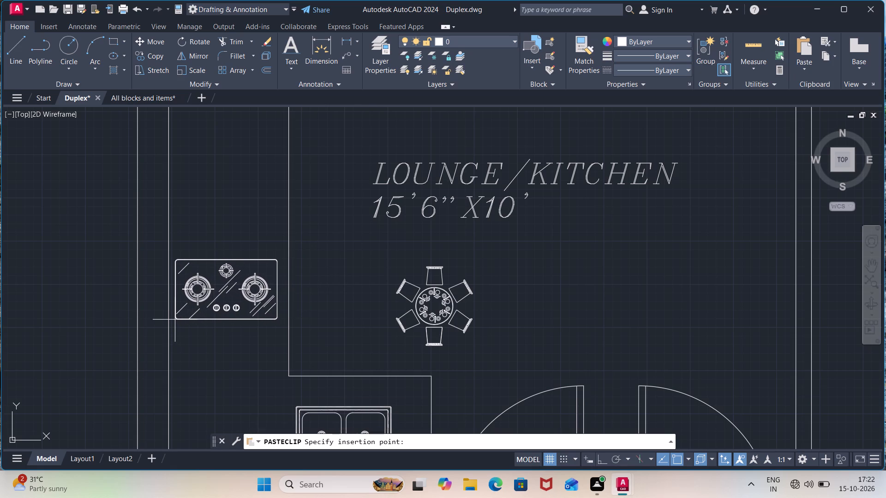
pyautogui.scroll(3, 175, 319)
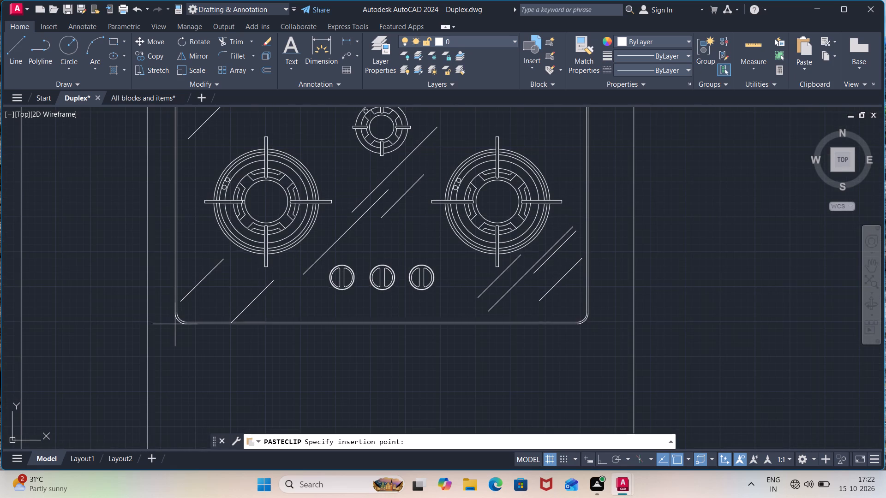
pyautogui.click(178, 327)
pyautogui.scroll(-2, 205, 319)
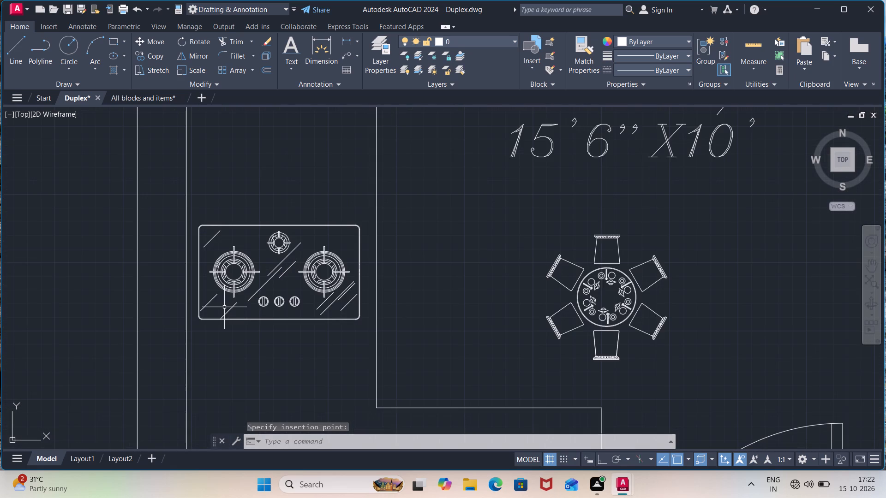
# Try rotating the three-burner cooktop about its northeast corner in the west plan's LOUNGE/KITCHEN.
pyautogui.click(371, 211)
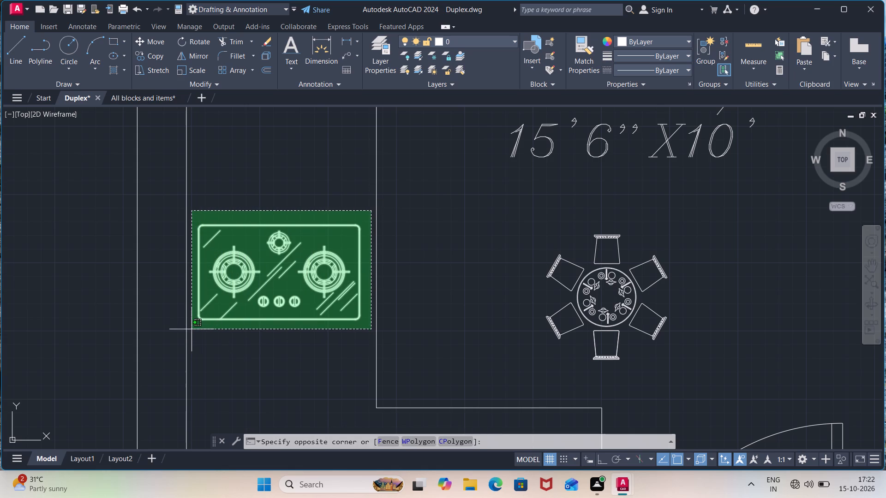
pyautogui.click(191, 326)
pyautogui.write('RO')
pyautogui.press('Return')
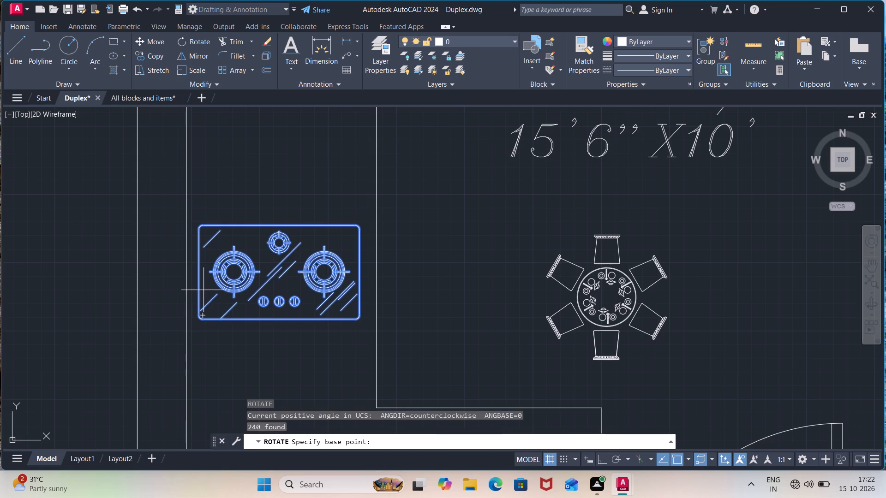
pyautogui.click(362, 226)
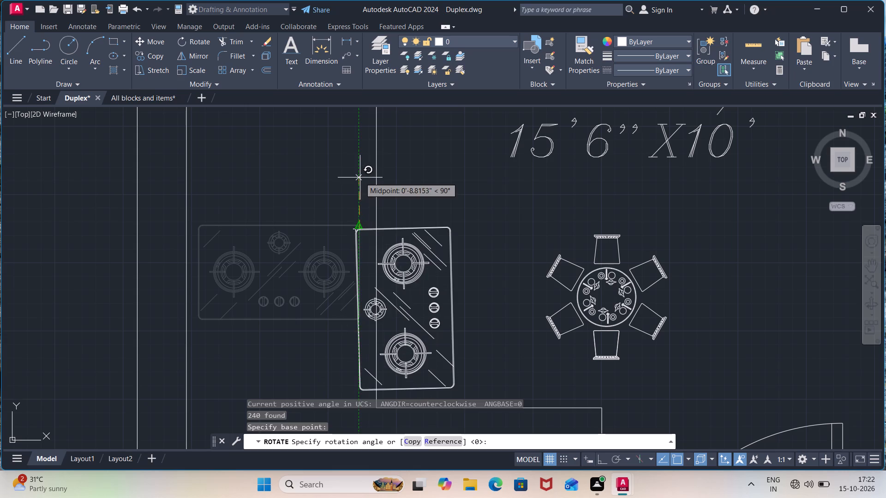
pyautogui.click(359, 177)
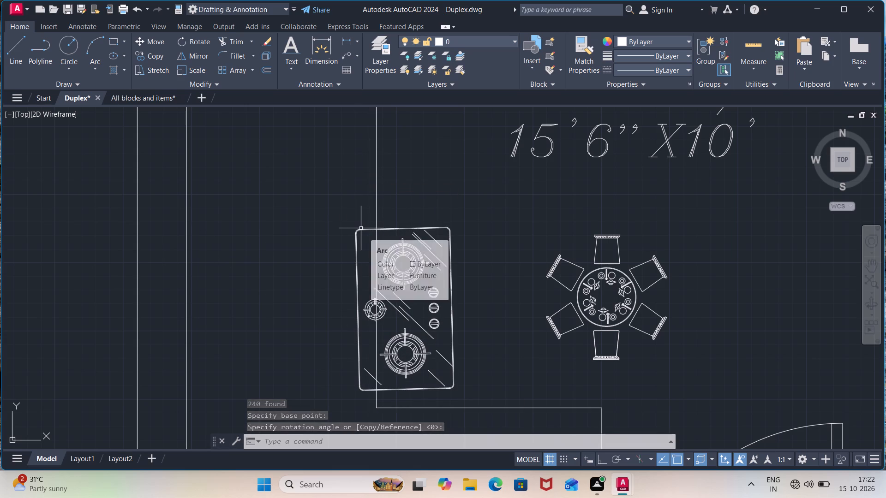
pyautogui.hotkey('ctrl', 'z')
# Rotate the three-burner cooktop a quarter turn counterclockwise about its northwest corner so it lies lengthwise along the west counter.
pyautogui.click(368, 217)
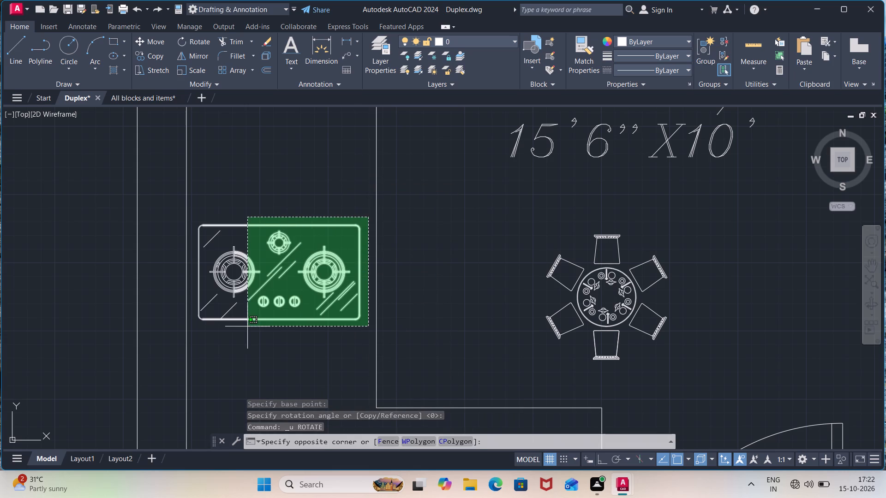
pyautogui.click(195, 326)
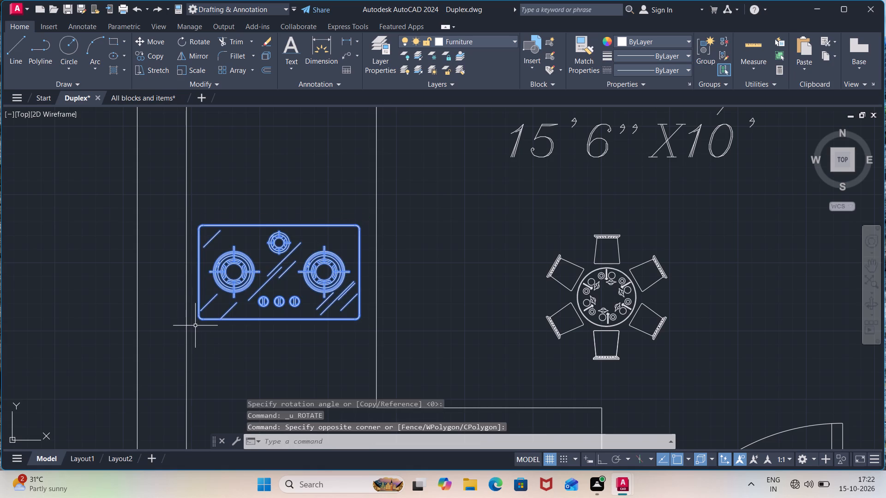
pyautogui.write('RO')
pyautogui.press('Return')
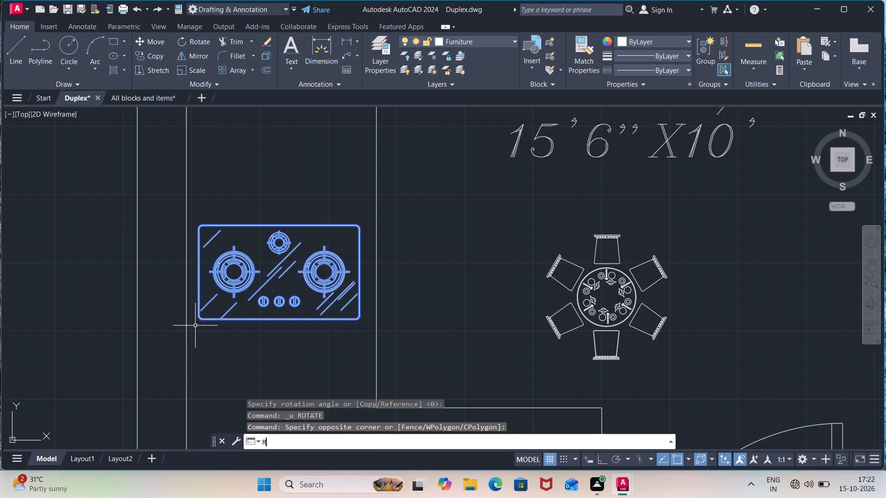
pyautogui.click(203, 225)
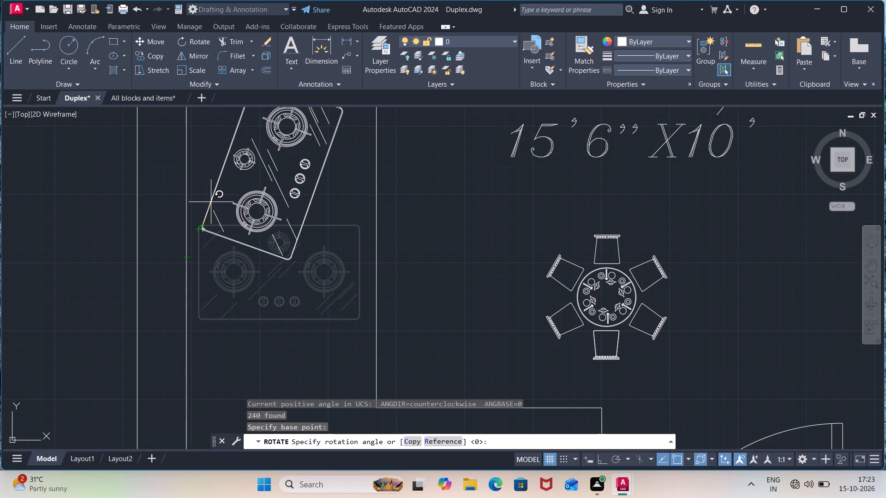
pyautogui.moveTo(204, 200); pyautogui.dragTo(194, 322, button='middle')
pyautogui.click(195, 323)
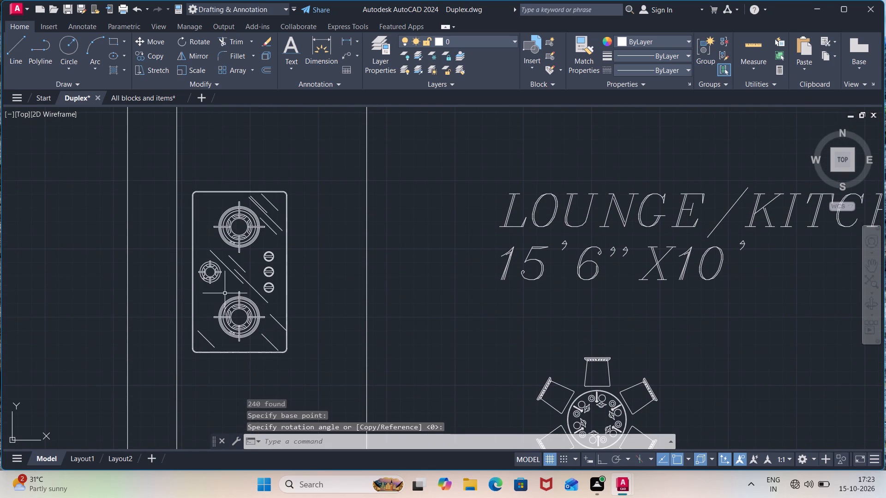
# Move the rotated cooktop southward along the west counter, centring it between the wall and the counter's front edge.
pyautogui.scroll(-2, 321, 181)
pyautogui.click(321, 175)
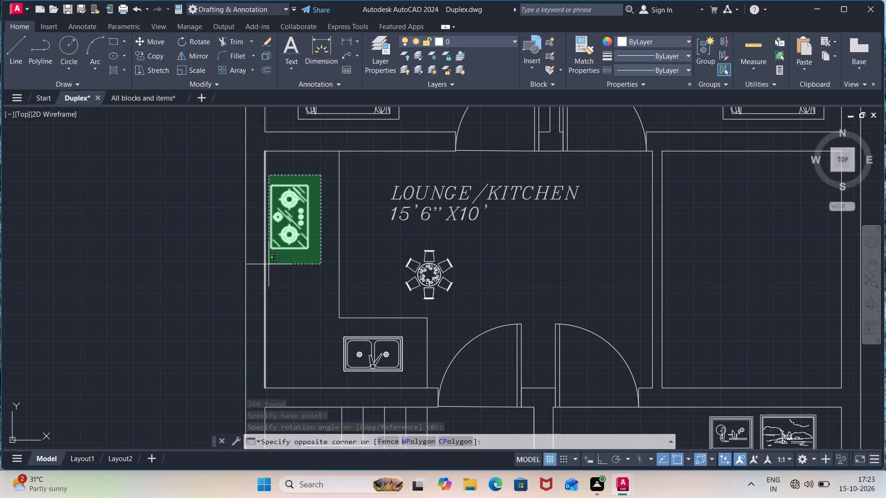
pyautogui.click(273, 258)
pyautogui.scroll(2, 272, 233)
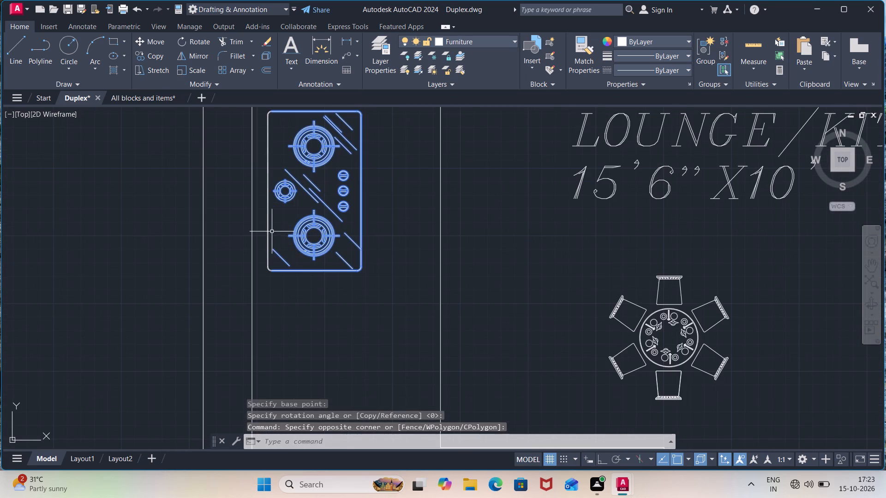
pyautogui.click(272, 230)
pyautogui.click(265, 231)
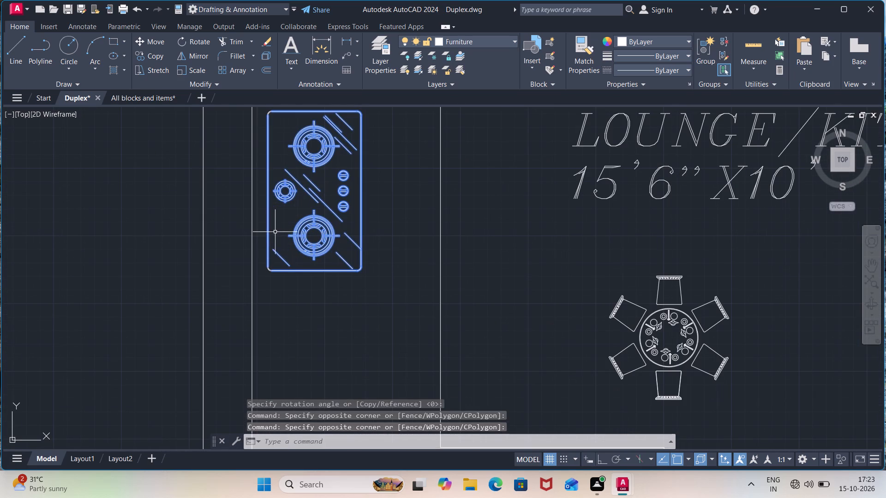
pyautogui.click(272, 261)
pyautogui.click(261, 288)
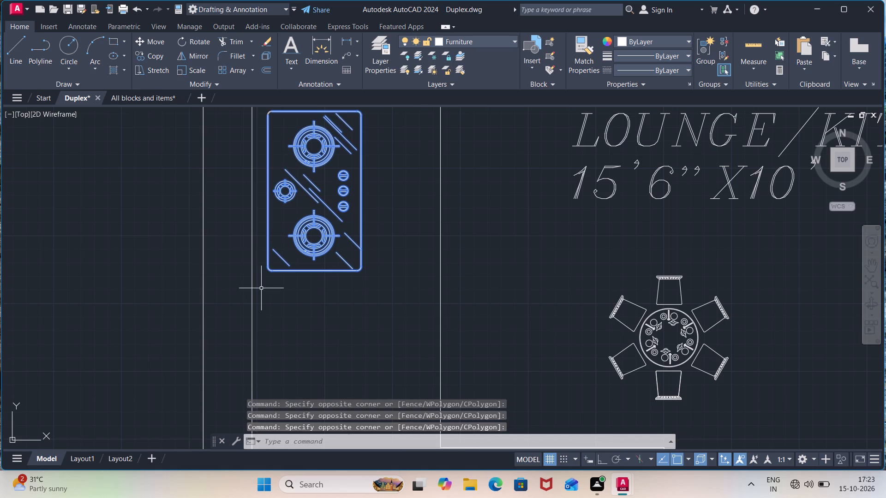
pyautogui.moveTo(278, 178); pyautogui.dragTo(320, 318, button='middle')
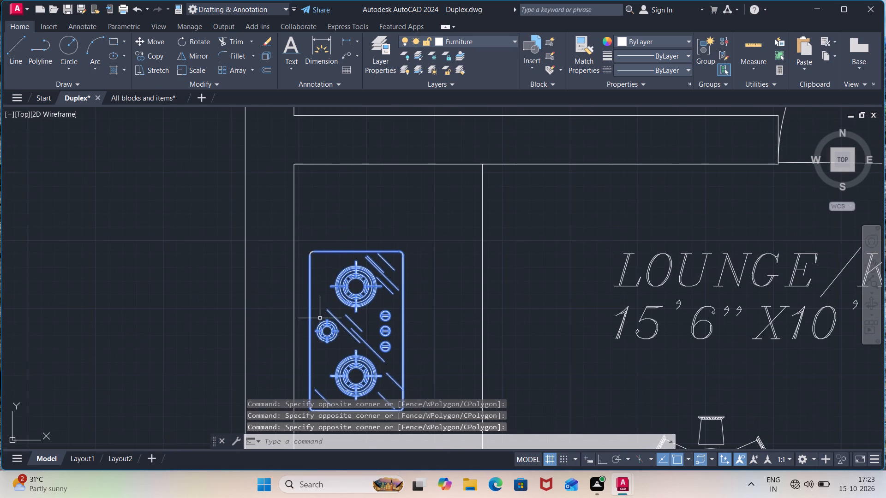
pyautogui.click(338, 240)
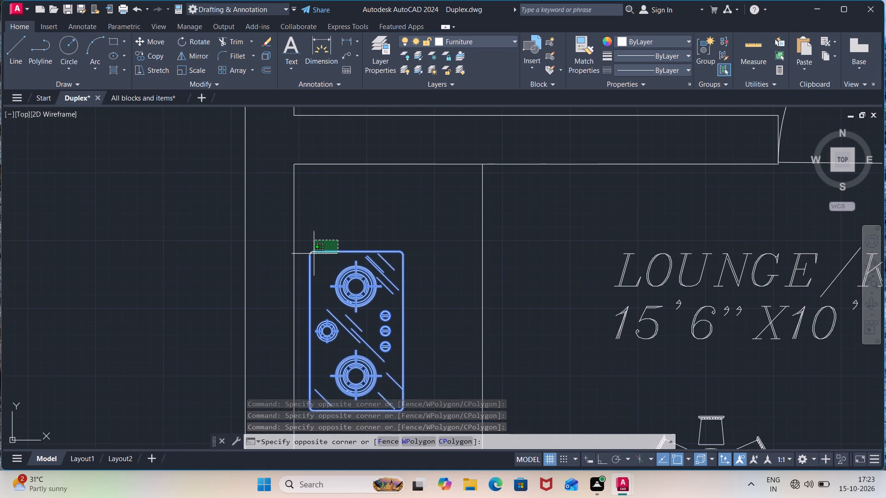
pyautogui.click(299, 267)
pyautogui.press('m')
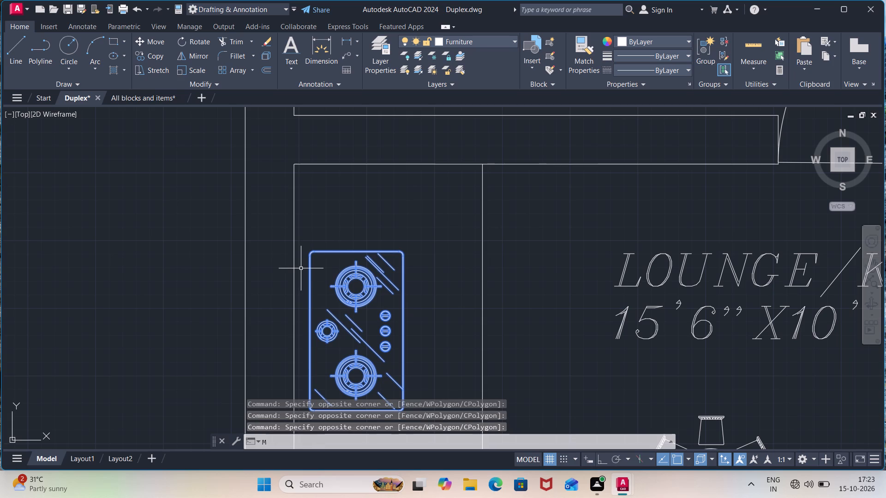
pyautogui.press('Return')
pyautogui.click(403, 249)
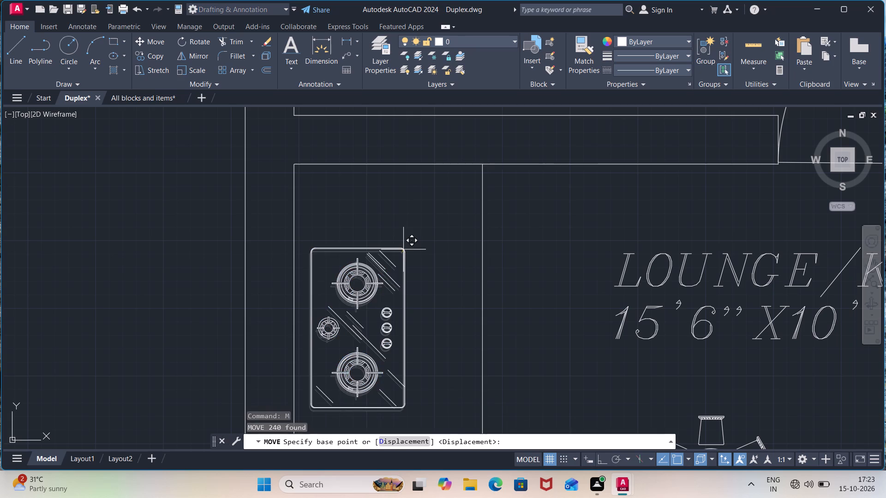
pyautogui.moveTo(403, 284); pyautogui.dragTo(572, 220, button='middle')
pyautogui.moveTo(620, 259); pyautogui.dragTo(620, 209, button='middle')
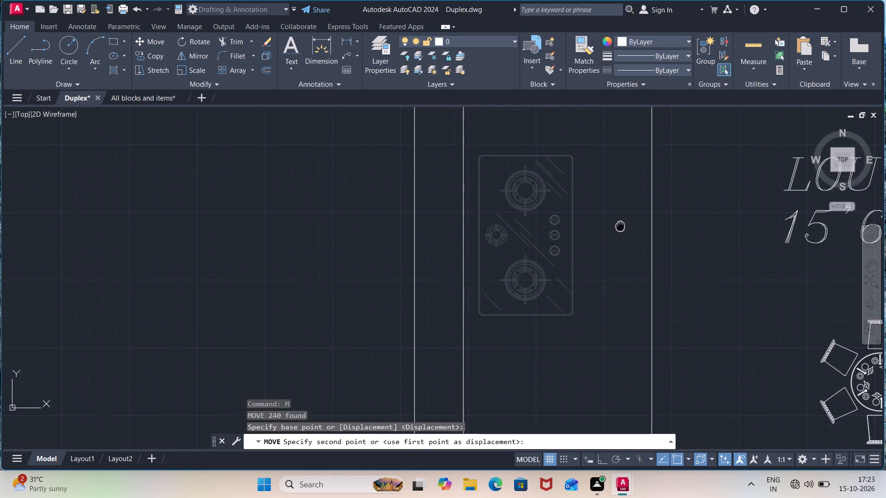
pyautogui.moveTo(620, 209); pyautogui.dragTo(610, 107, button='middle')
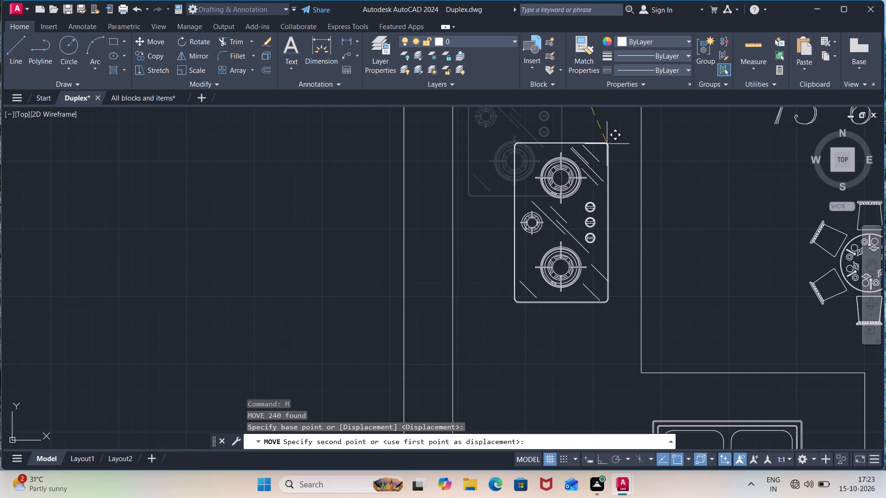
pyautogui.click(596, 175)
pyautogui.scroll(-1, 605, 168)
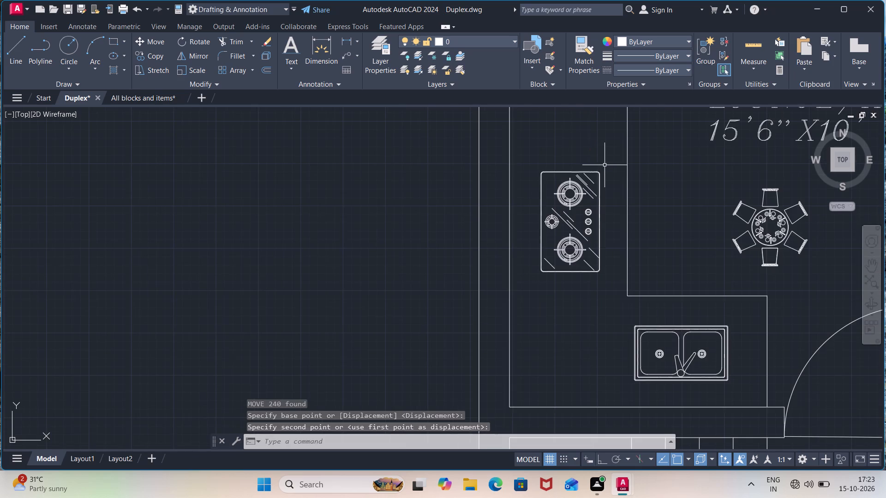
pyautogui.moveTo(605, 163); pyautogui.dragTo(572, 272, button='middle')
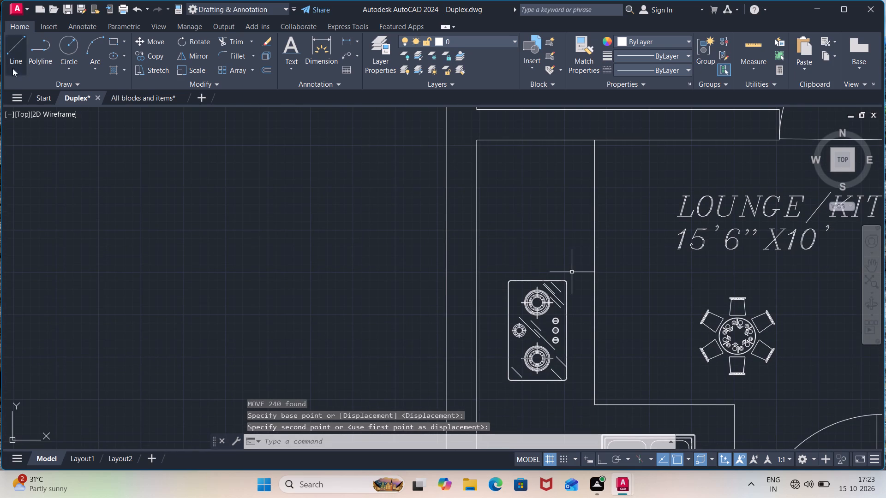
# In the "All blocks and items" drawing, copy the hanging rack of four kitchen utensils in the kitchen appliance section.
pyautogui.click(138, 103)
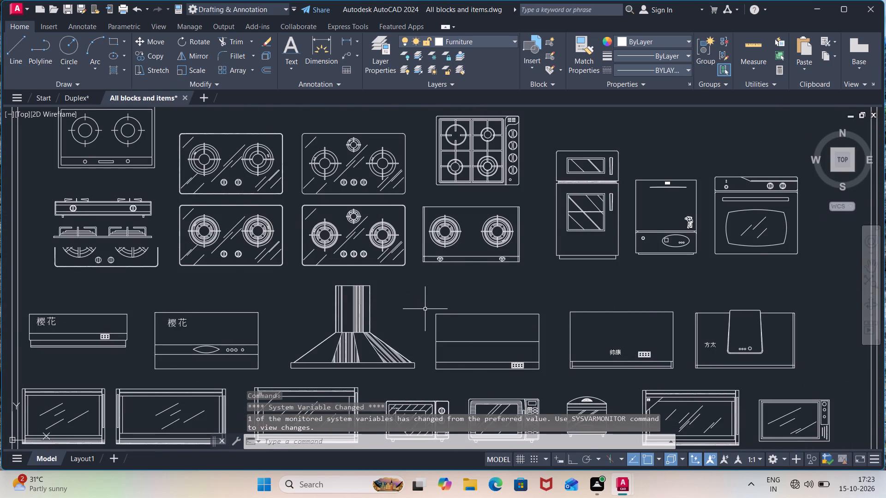
pyautogui.scroll(-1, 421, 313)
pyautogui.moveTo(418, 317); pyautogui.dragTo(428, 146, button='middle')
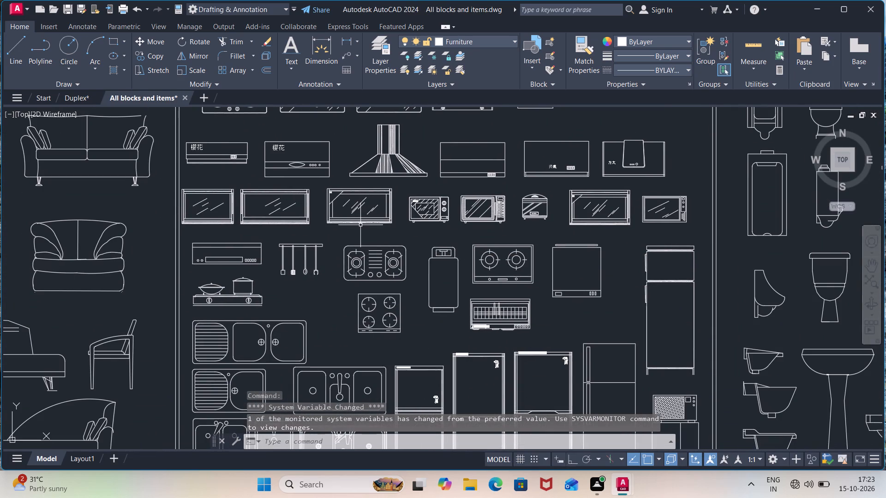
pyautogui.click(330, 239)
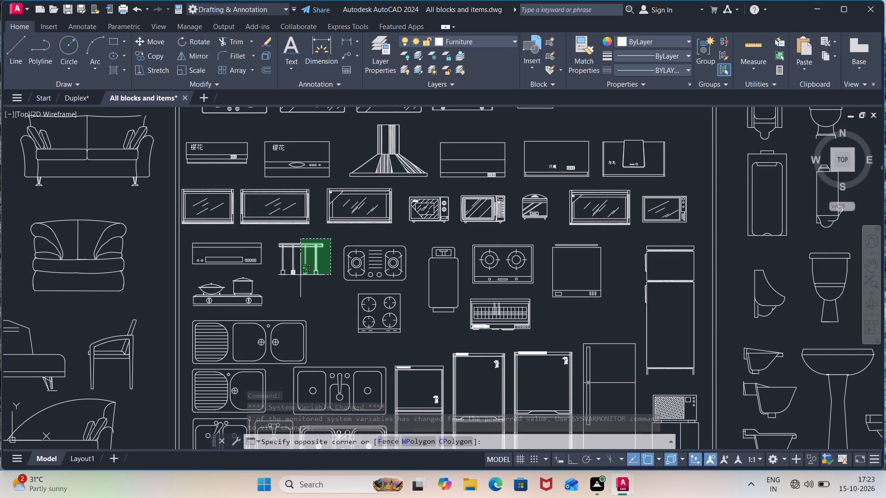
pyautogui.click(266, 290)
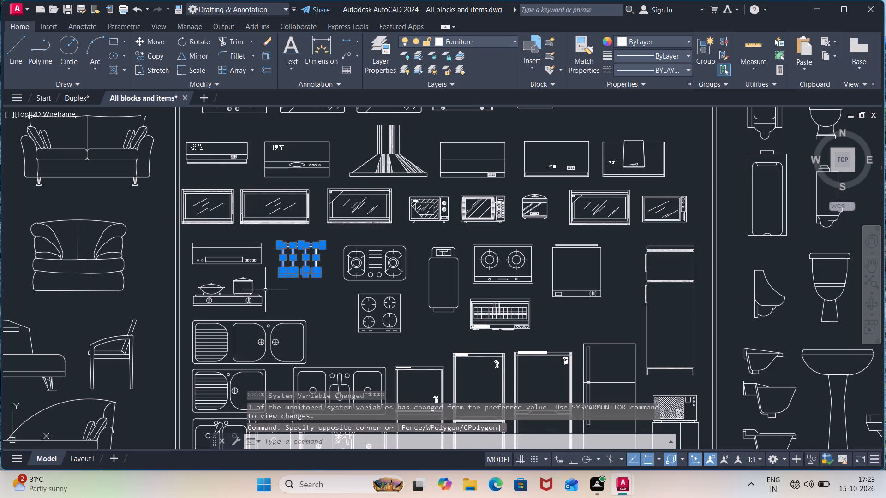
pyautogui.hotkey('ctrl', 'c')
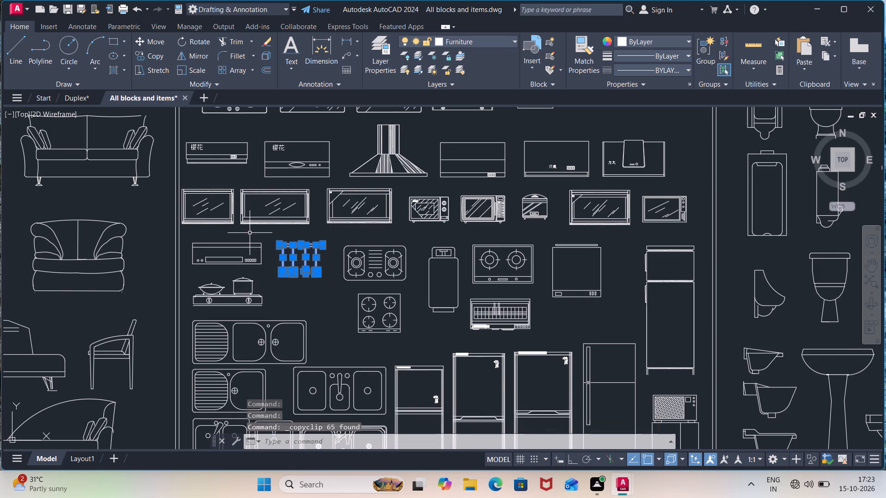
# Paste the utensil rack into the Duplex drawing at the north end of the west plan's LOUNGE/KITCHEN counter.
pyautogui.click(88, 94)
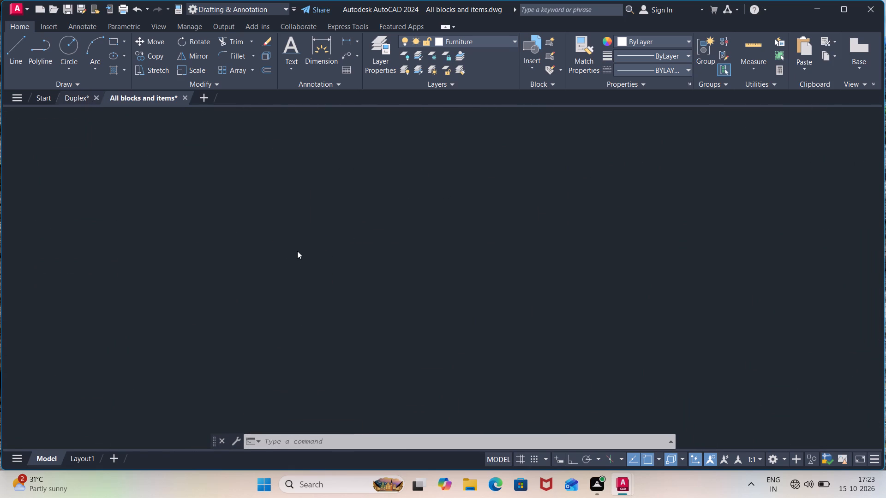
pyautogui.scroll(-1, 337, 256)
pyautogui.click(467, 243)
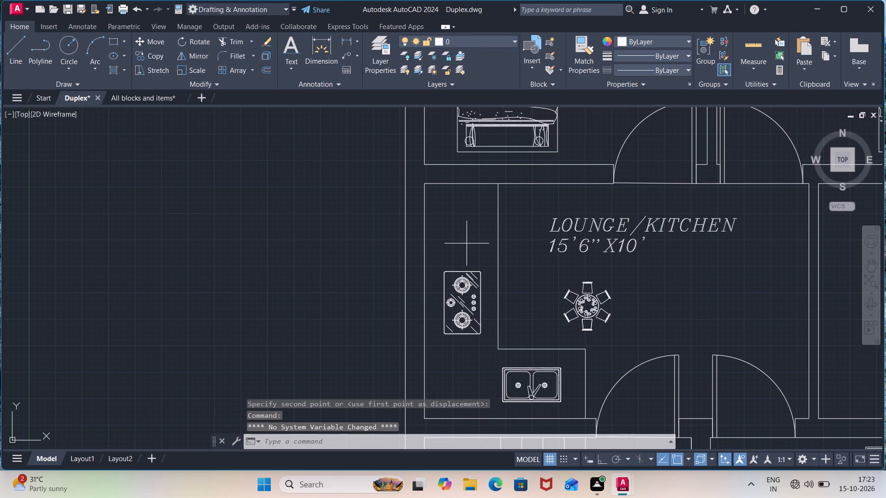
pyautogui.hotkey('ctrl', 'v')
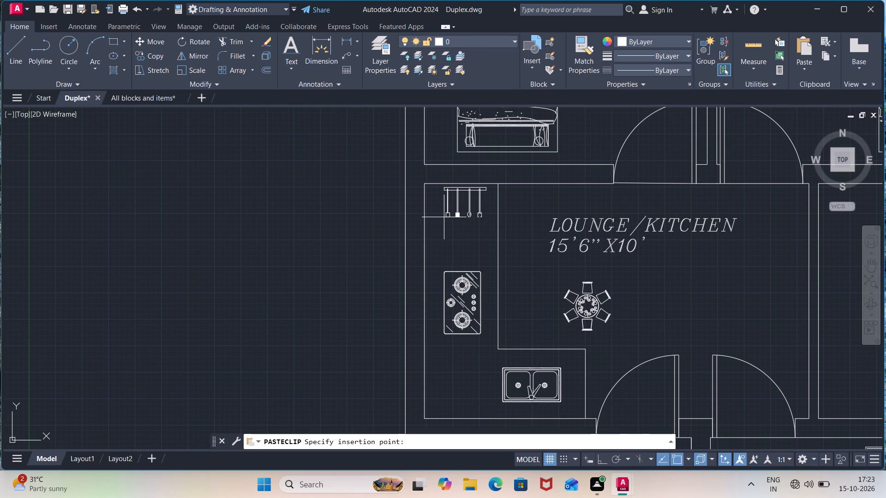
pyautogui.click(439, 219)
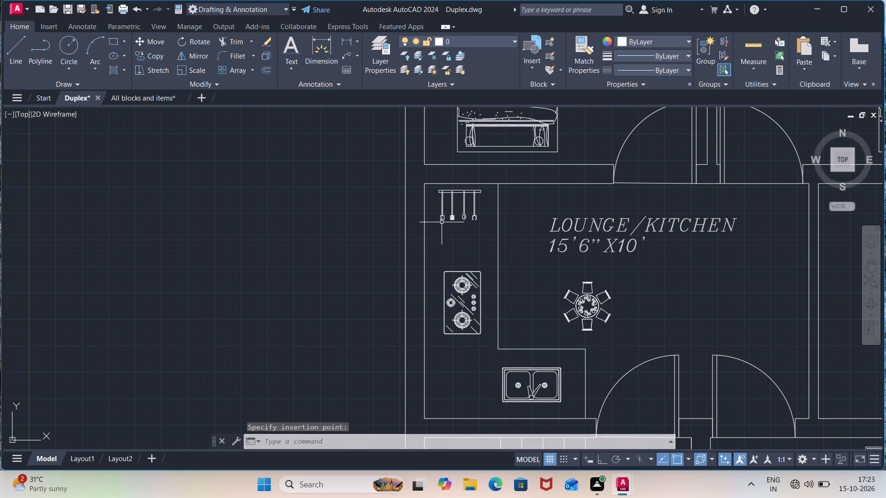
# Paste another utensil rack at the north end of the west counter in the east plan's LOUNGE/KITCHEN.
pyautogui.scroll(-1, 545, 257)
pyautogui.moveTo(612, 267); pyautogui.dragTo(149, 258, button='middle')
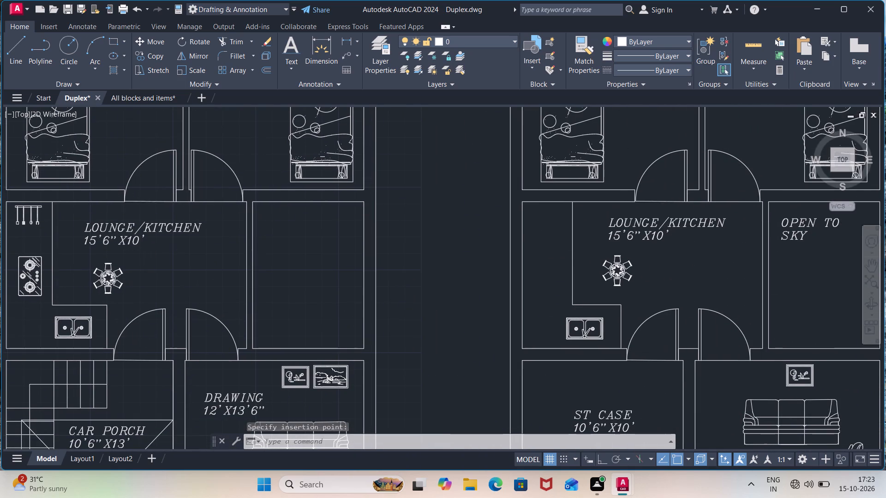
pyautogui.click(551, 215)
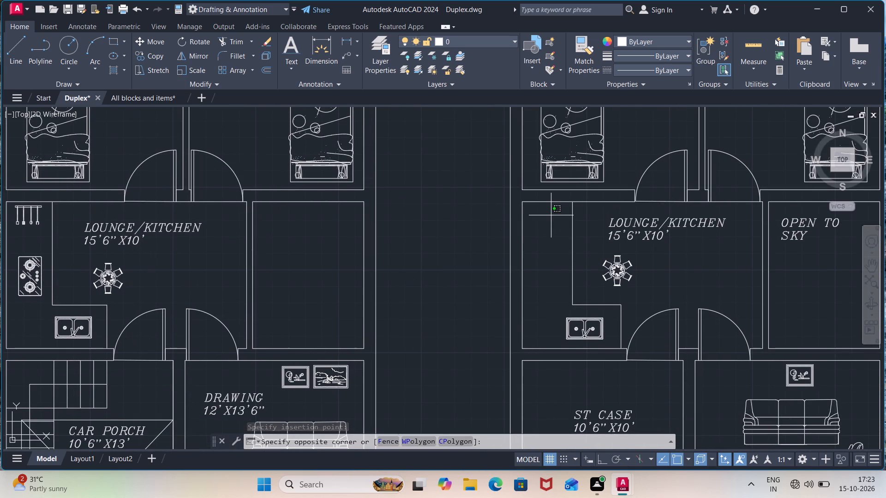
pyautogui.hotkey('ctrl', 'v')
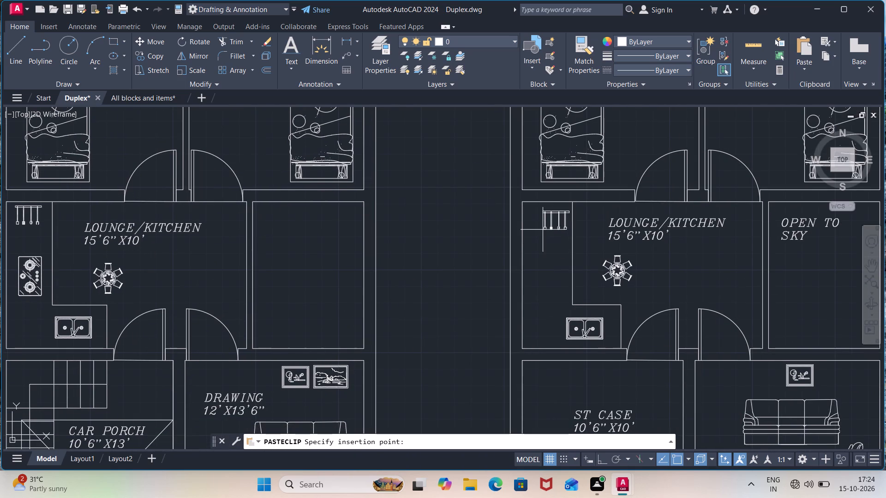
pyautogui.click(535, 224)
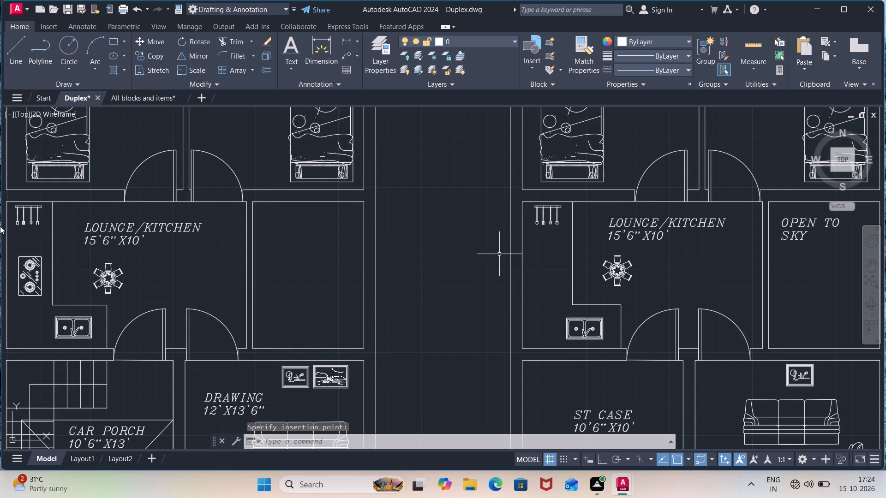
# Copy the west plan's cooktop onto the west counter of the east plan's LOUNGE/KITCHEN, between the utensil rack and the sink.
pyautogui.click(45, 245)
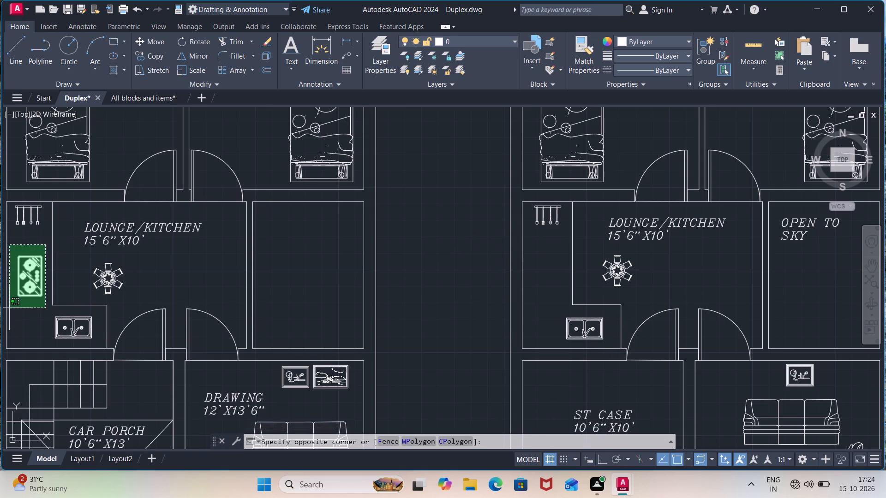
pyautogui.click(16, 304)
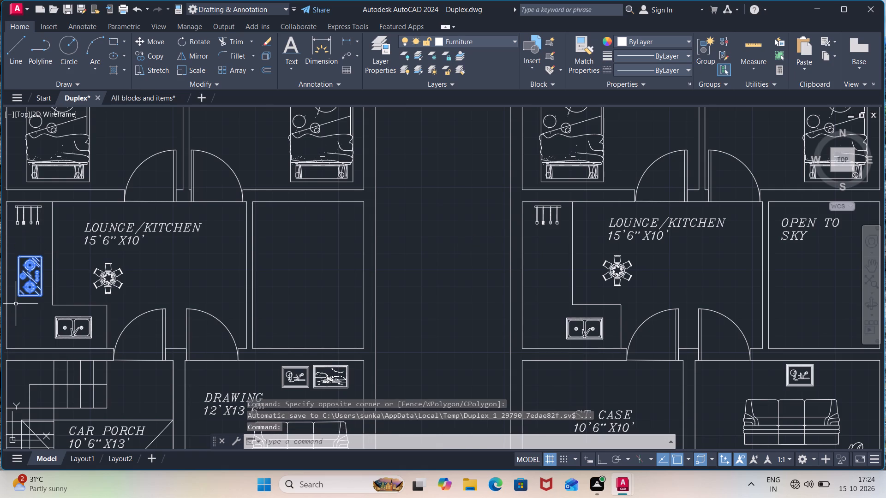
pyautogui.hotkey('ctrl', 'c')
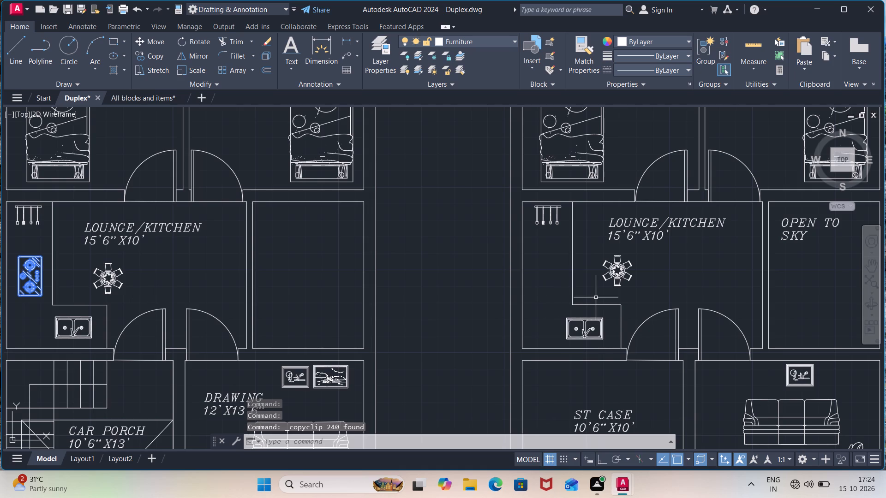
pyautogui.click(546, 287)
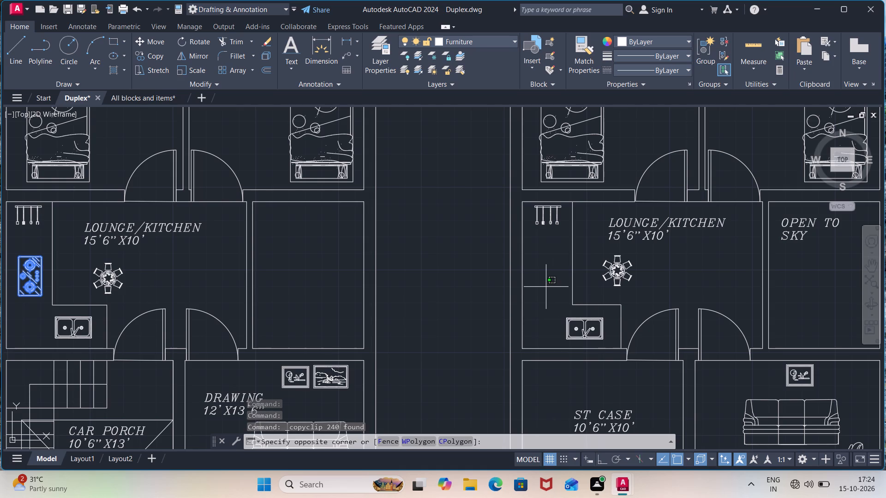
pyautogui.hotkey('ctrl', 'v')
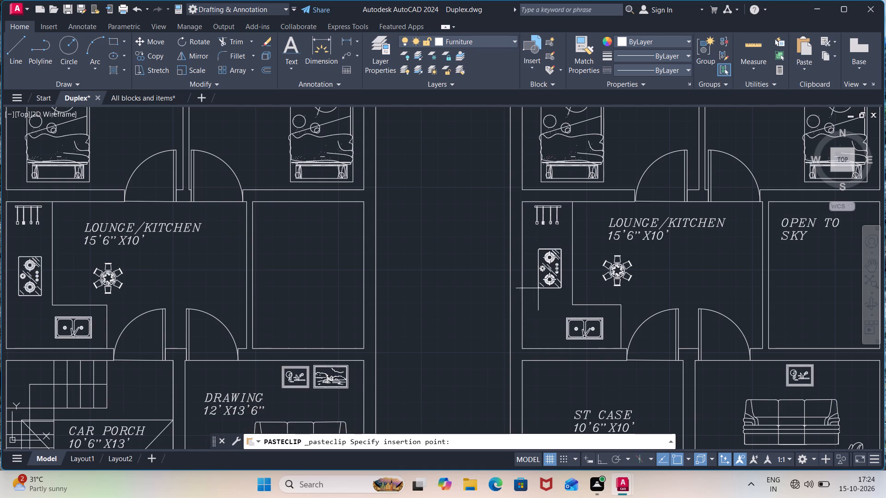
pyautogui.click(536, 290)
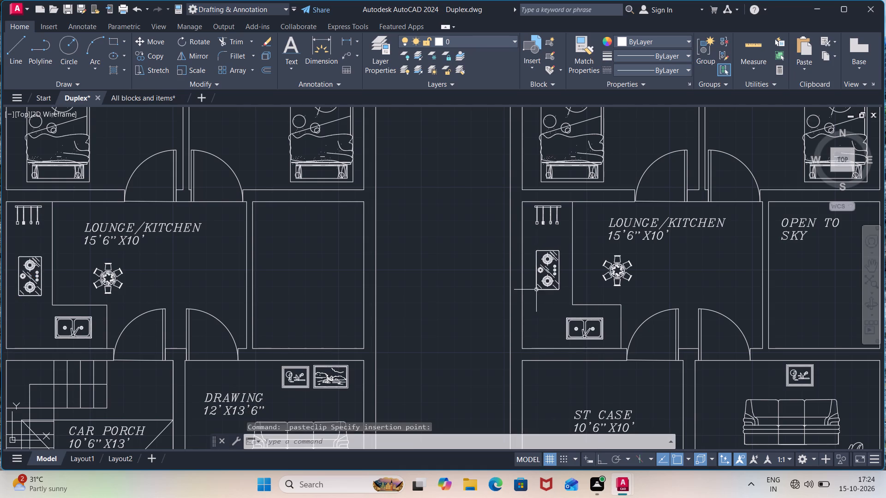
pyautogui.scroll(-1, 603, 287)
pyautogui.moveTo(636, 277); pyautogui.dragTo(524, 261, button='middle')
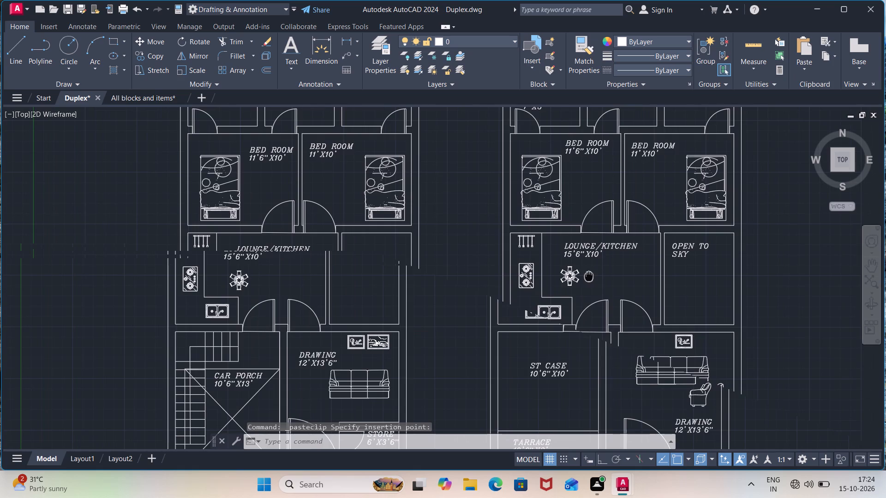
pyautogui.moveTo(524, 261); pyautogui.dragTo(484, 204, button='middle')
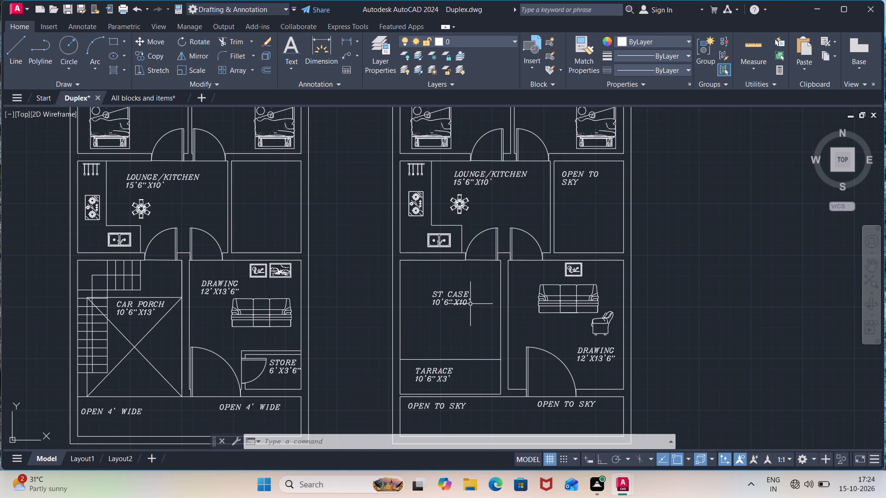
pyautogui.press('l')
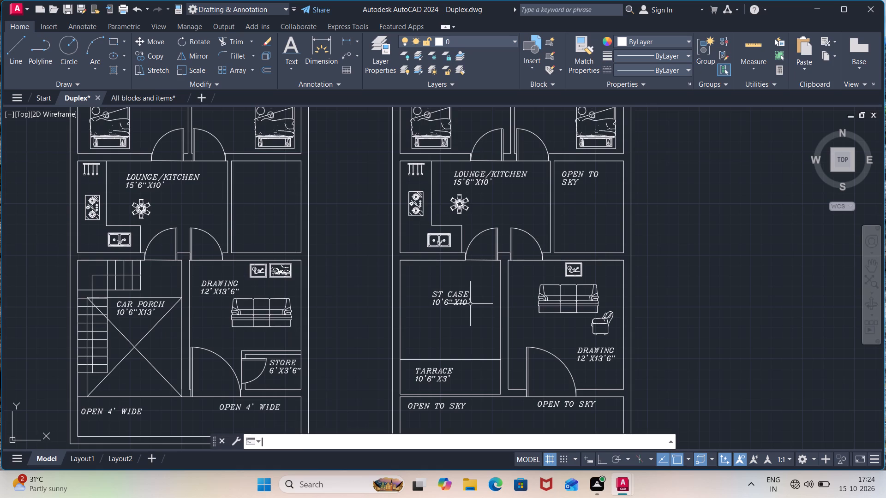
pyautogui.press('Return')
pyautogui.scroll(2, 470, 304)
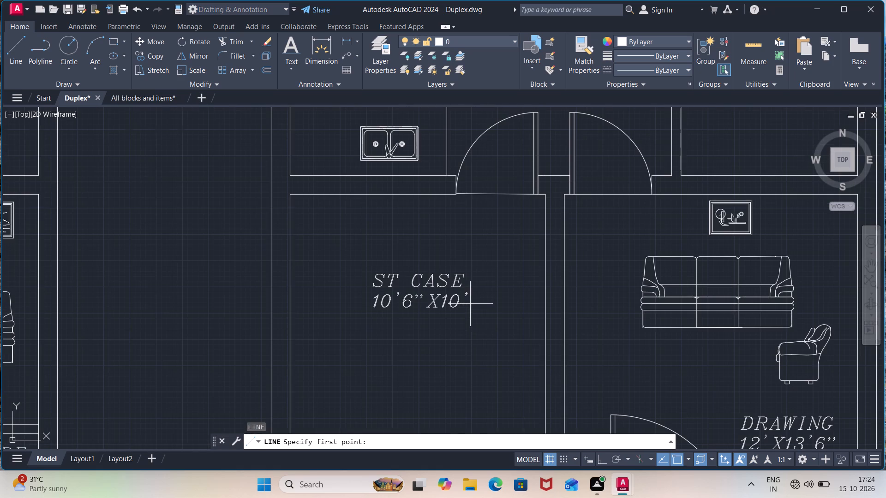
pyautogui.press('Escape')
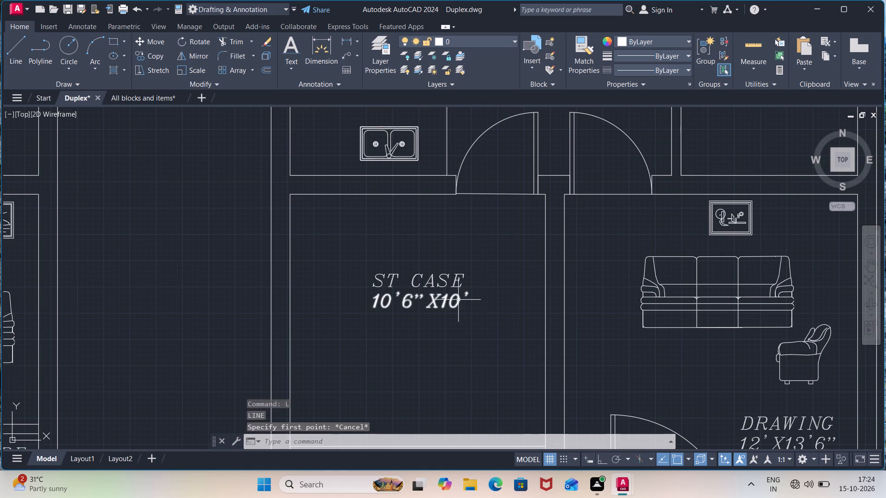
# Move the two-line ST CASE 10'6"X10' label toward the east wall of its room.
pyautogui.click(458, 300)
pyautogui.click(457, 280)
pyautogui.press('m')
pyautogui.press('Return')
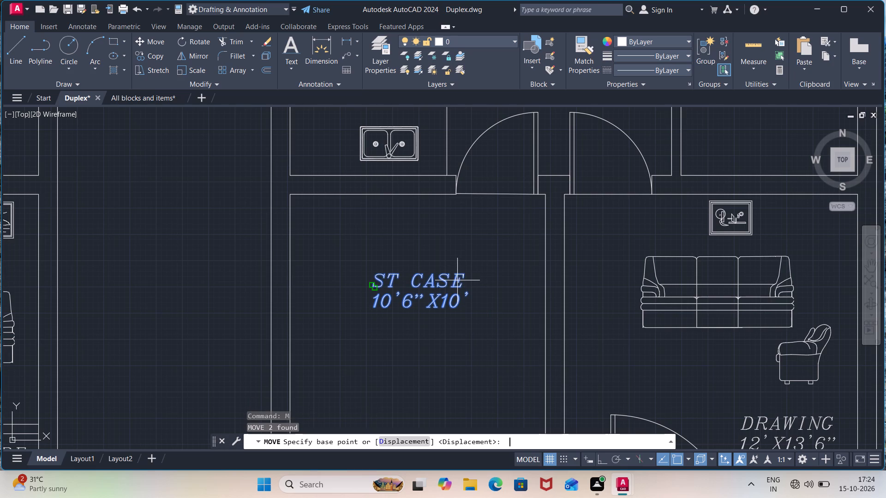
pyautogui.click(463, 282)
pyautogui.moveTo(468, 371); pyautogui.dragTo(498, 267, button='middle')
pyautogui.scroll(1, 498, 267)
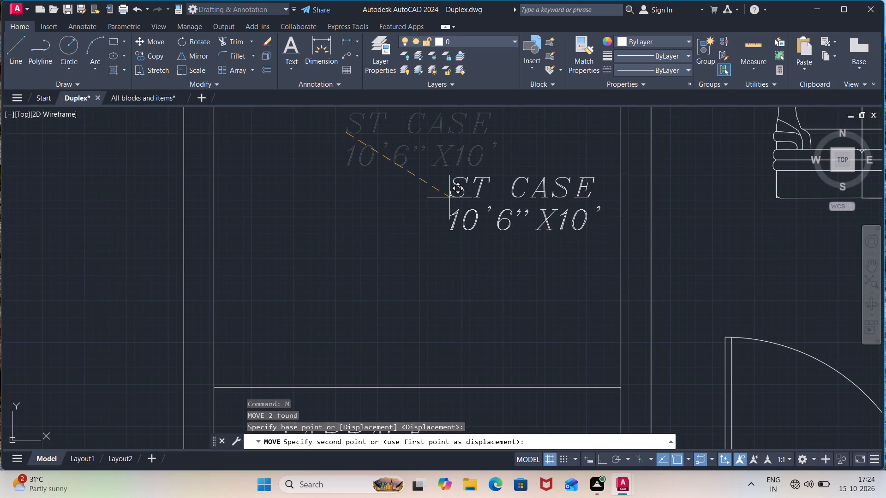
pyautogui.click(461, 190)
# With Ortho on, draw a 3' line northward from the line between TARRACE and ST CASE, east of the room's centre.
pyautogui.scroll(-1, 426, 206)
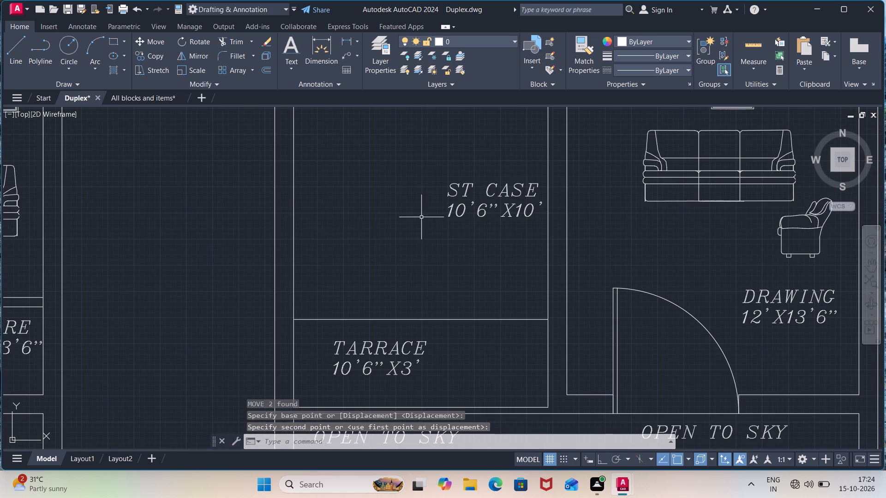
pyautogui.press('l')
pyautogui.press('Return')
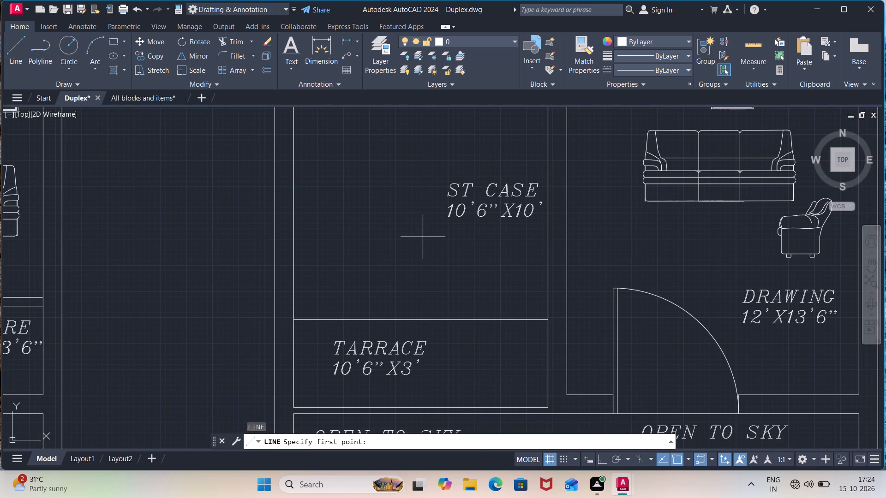
pyautogui.click(452, 319)
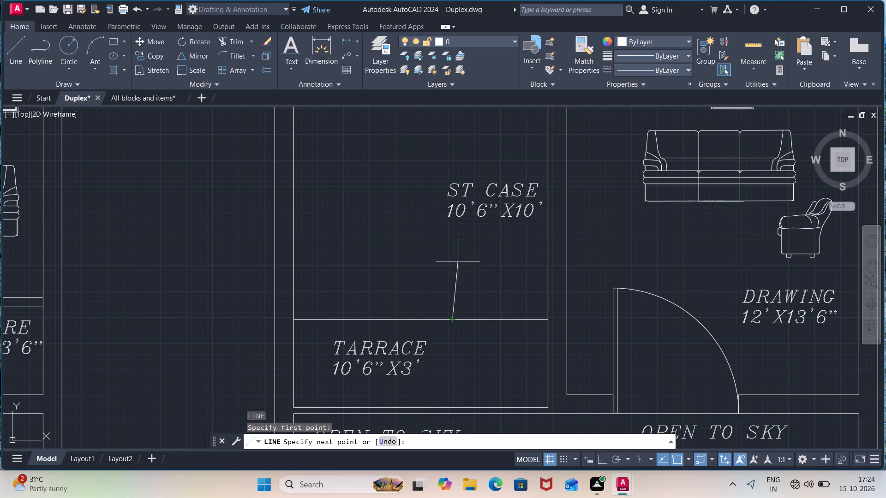
pyautogui.press('F8')
pyautogui.write("3'")
pyautogui.press('Return')
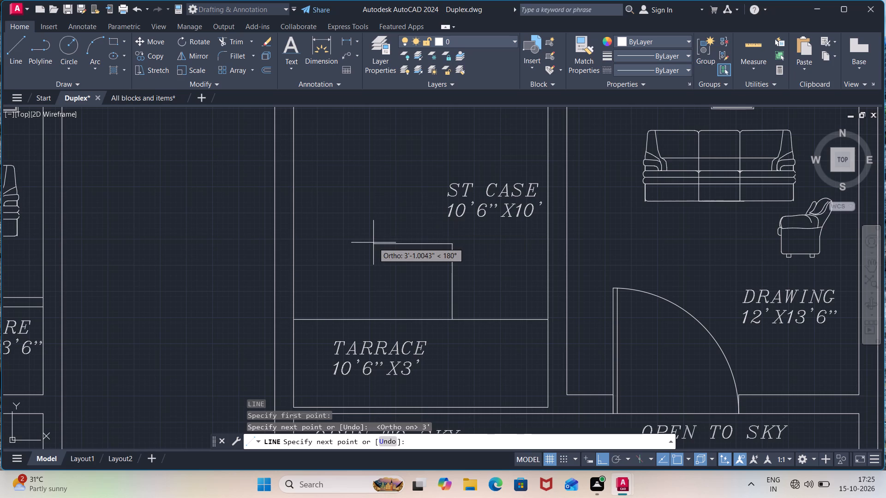
pyautogui.press('Return')
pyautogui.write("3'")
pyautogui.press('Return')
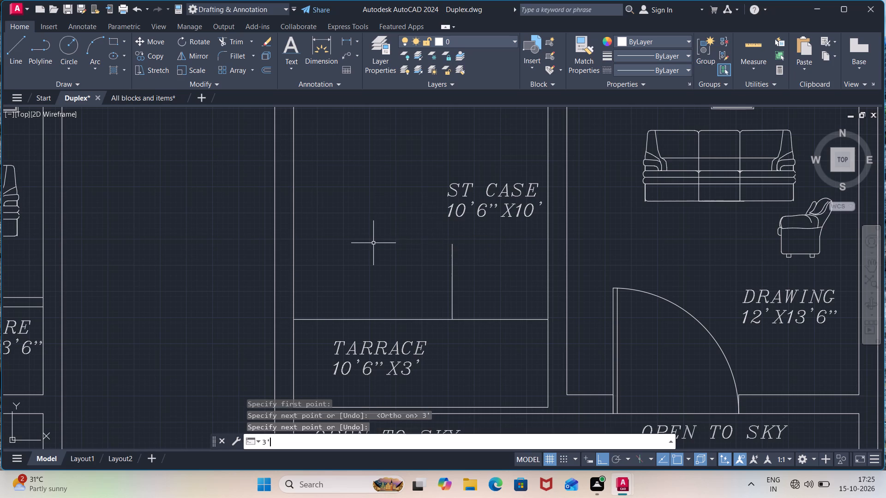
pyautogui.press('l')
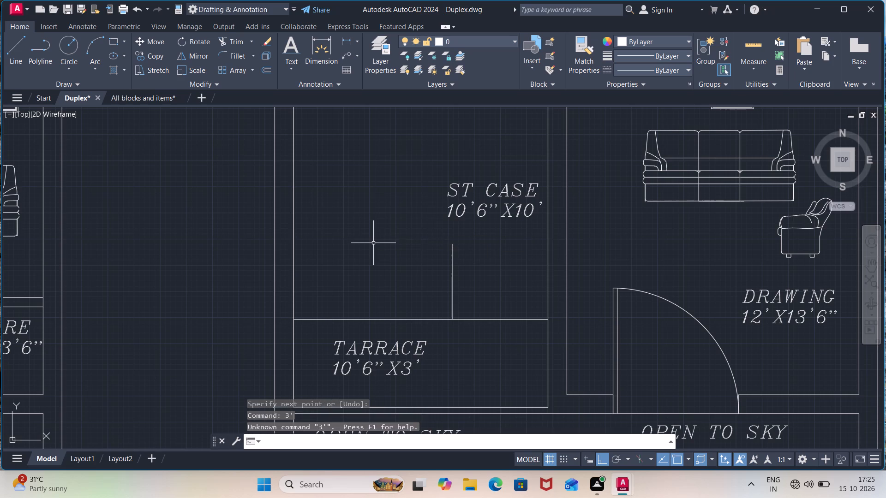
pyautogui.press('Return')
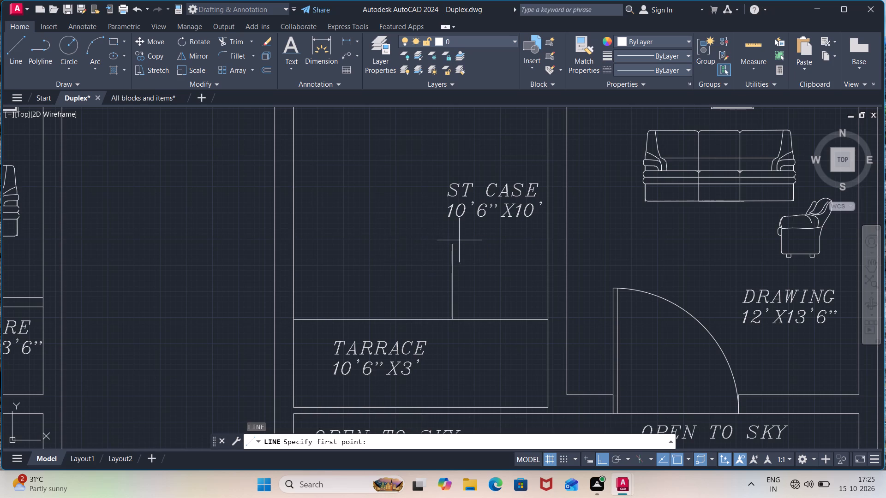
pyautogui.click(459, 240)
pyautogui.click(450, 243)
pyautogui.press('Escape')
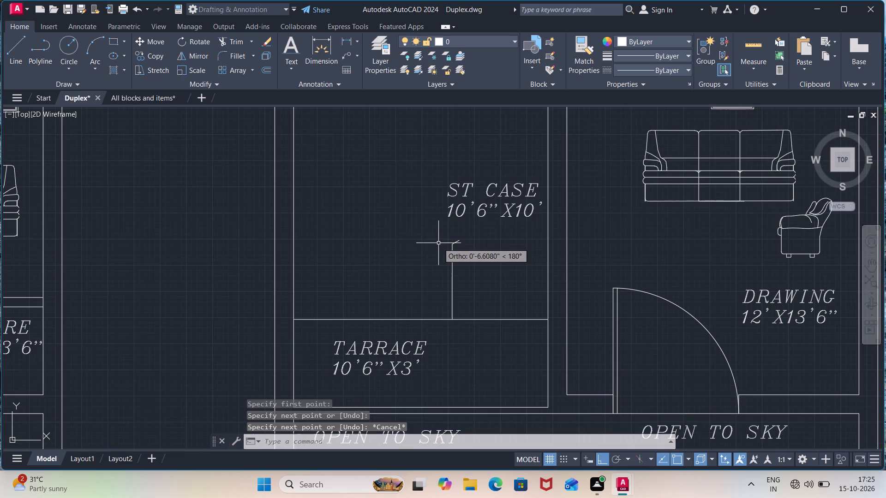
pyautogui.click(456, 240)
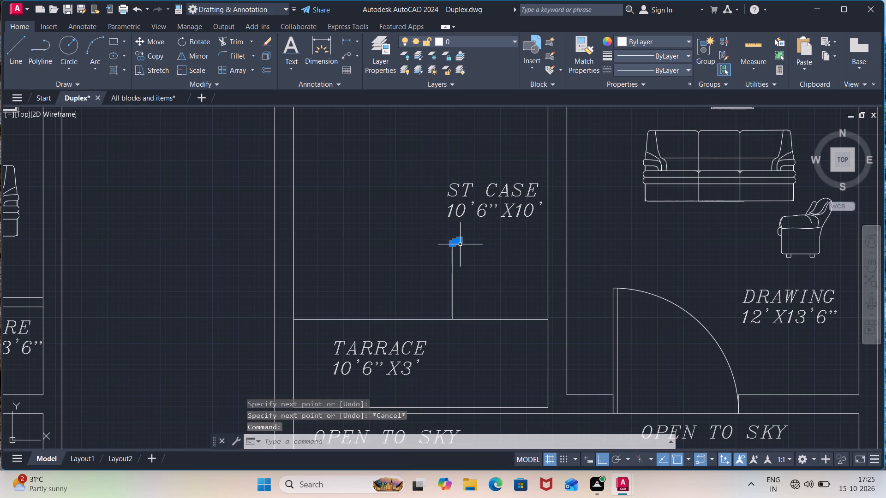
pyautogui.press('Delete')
# Continue the staircase outline from the line's north end: 3' west, north, east in line with the first line, and north to the wall.
pyautogui.press('l')
pyautogui.press('Return')
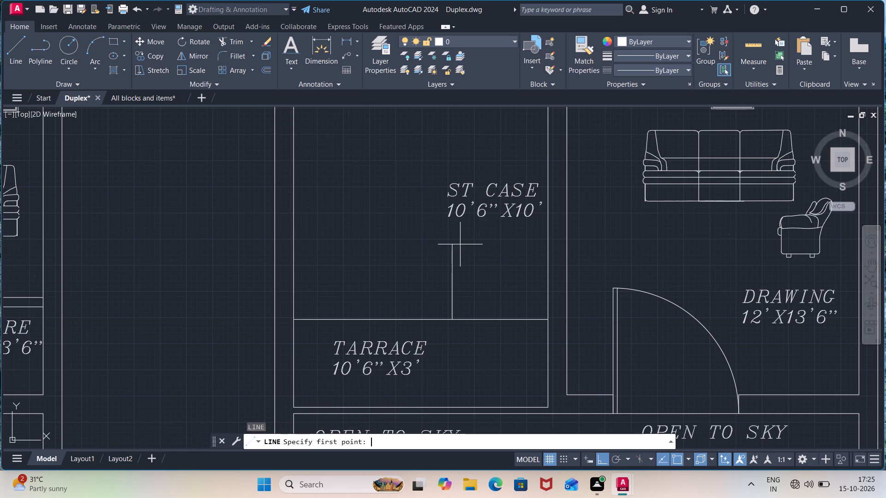
pyautogui.click(450, 247)
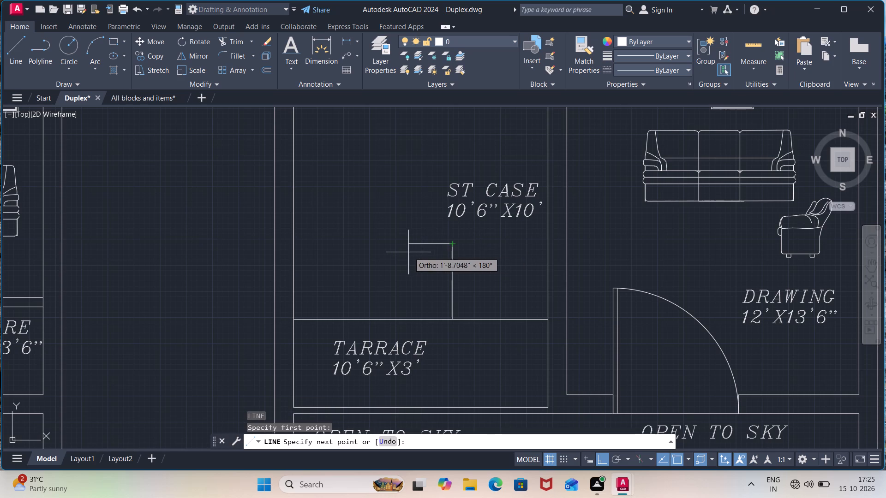
pyautogui.write("3'")
pyautogui.press('Return')
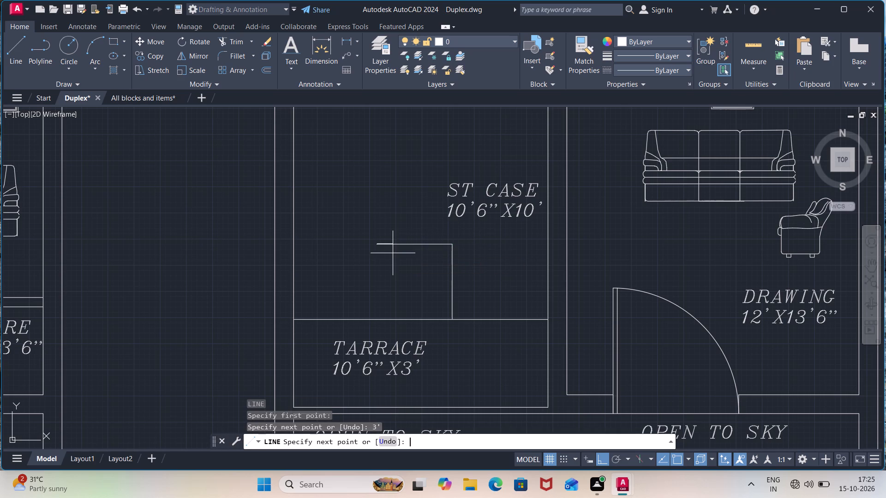
pyautogui.moveTo(375, 169); pyautogui.dragTo(370, 225, button='middle')
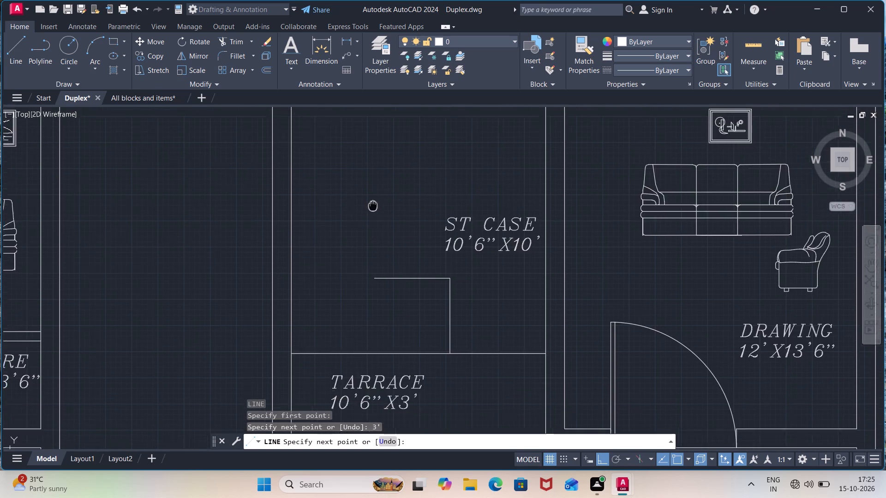
pyautogui.moveTo(370, 225); pyautogui.dragTo(365, 269, button='middle')
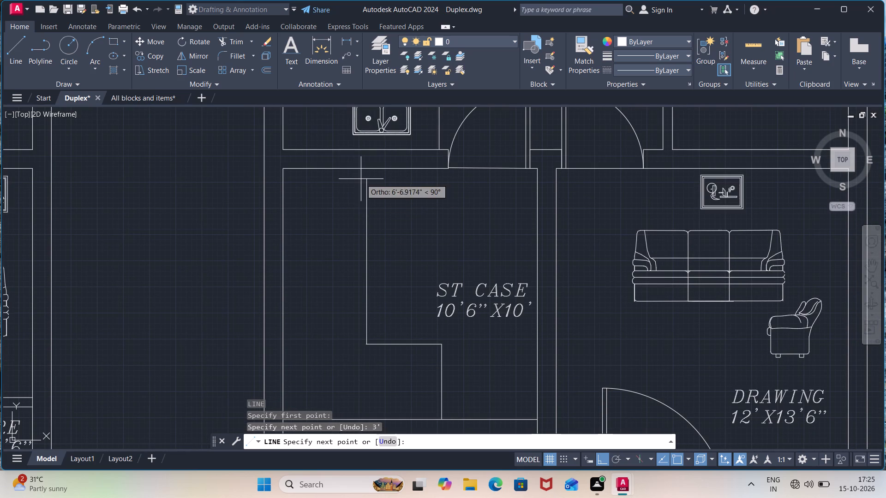
pyautogui.click(365, 235)
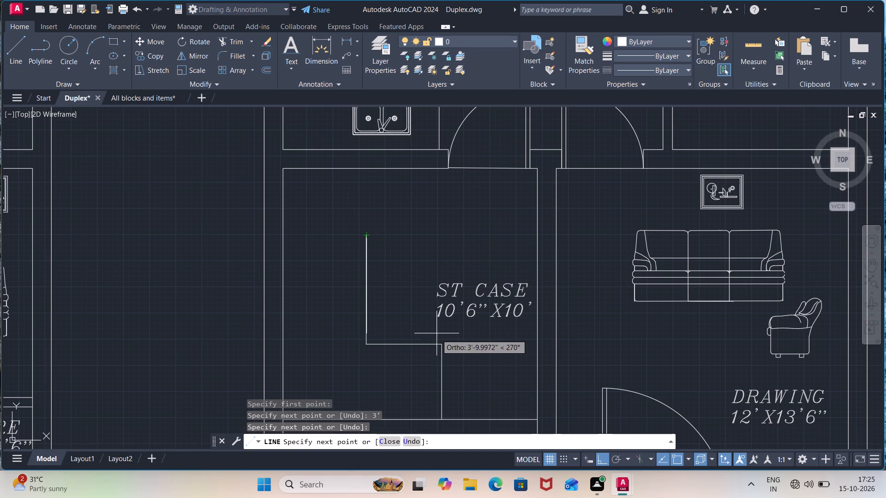
pyautogui.click(440, 235)
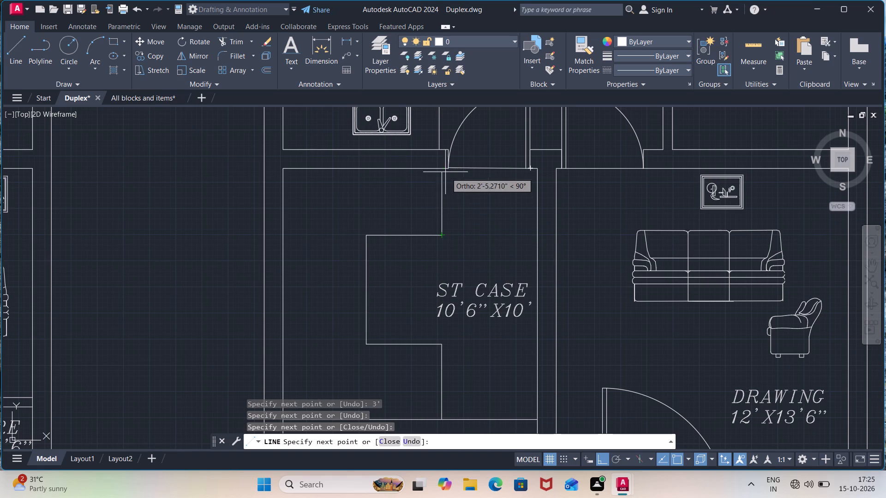
pyautogui.click(441, 167)
pyautogui.press('Escape')
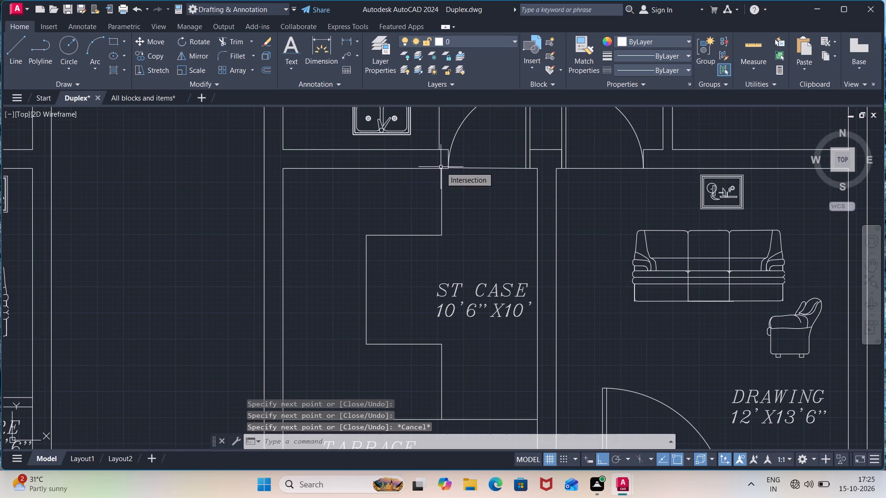
pyautogui.press('Escape')
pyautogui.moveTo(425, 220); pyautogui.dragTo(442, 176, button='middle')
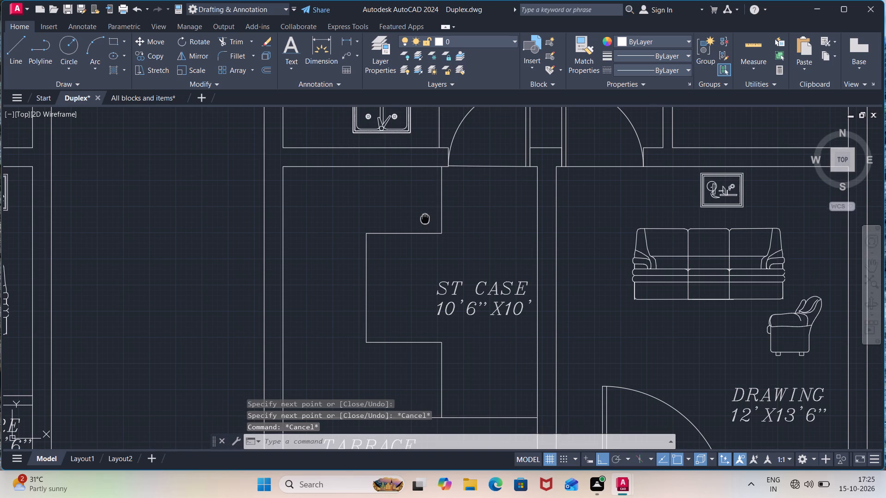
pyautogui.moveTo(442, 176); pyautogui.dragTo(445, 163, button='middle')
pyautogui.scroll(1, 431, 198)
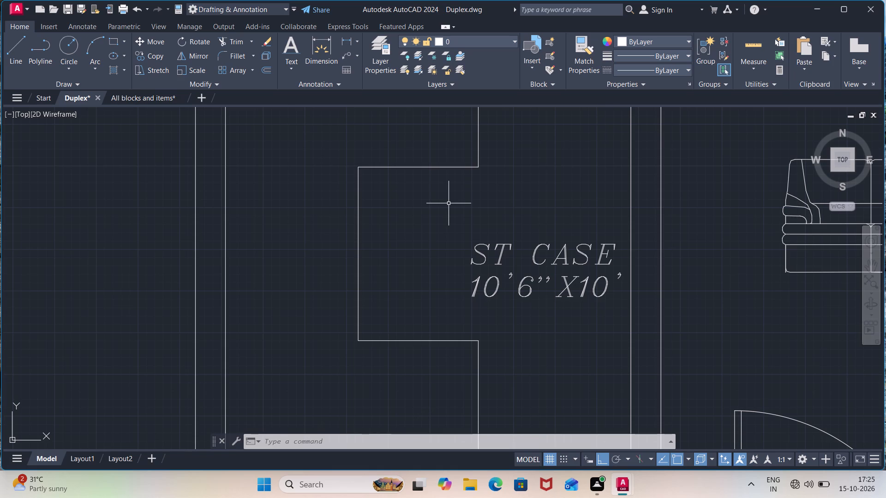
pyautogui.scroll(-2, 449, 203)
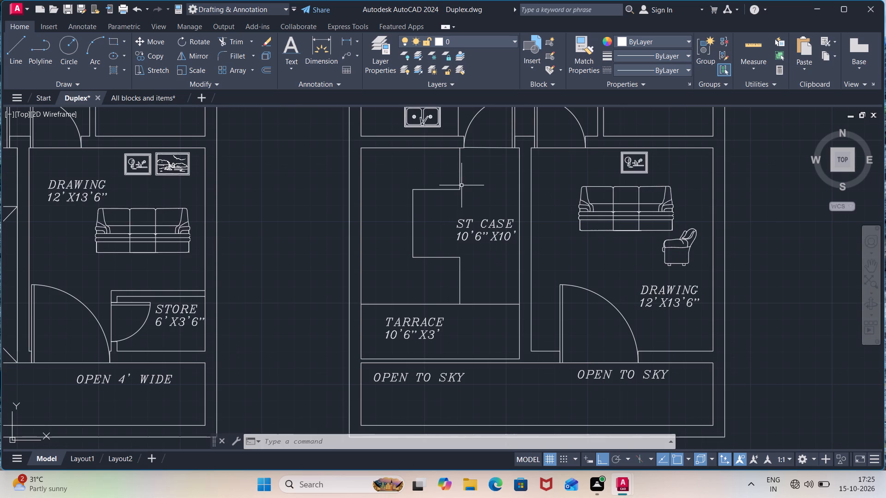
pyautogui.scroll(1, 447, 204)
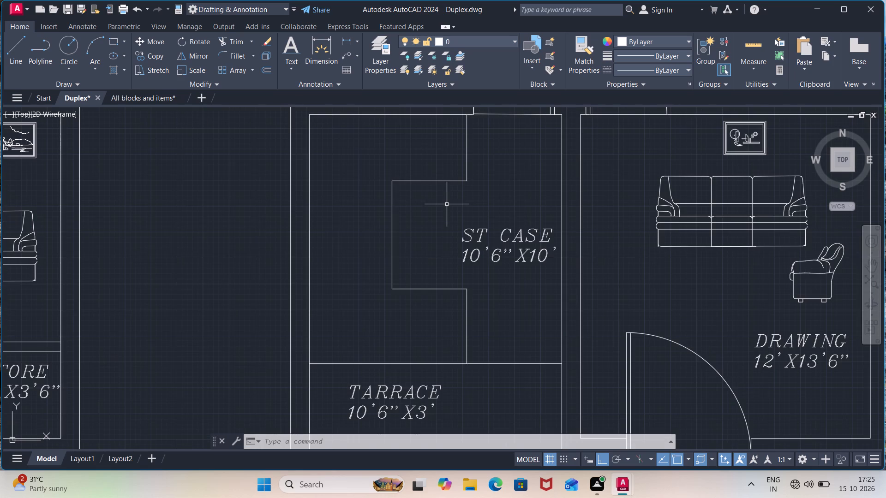
# Offset the north flight's east line westward four times at 10" spacing to form its tread lines in ST CASE.
pyautogui.press('o')
pyautogui.press('Return')
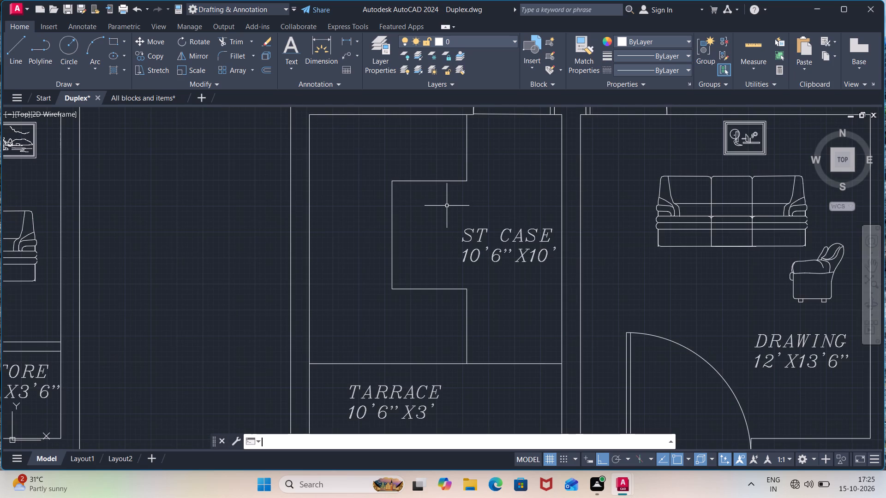
pyautogui.write('10"')
pyautogui.press('Return')
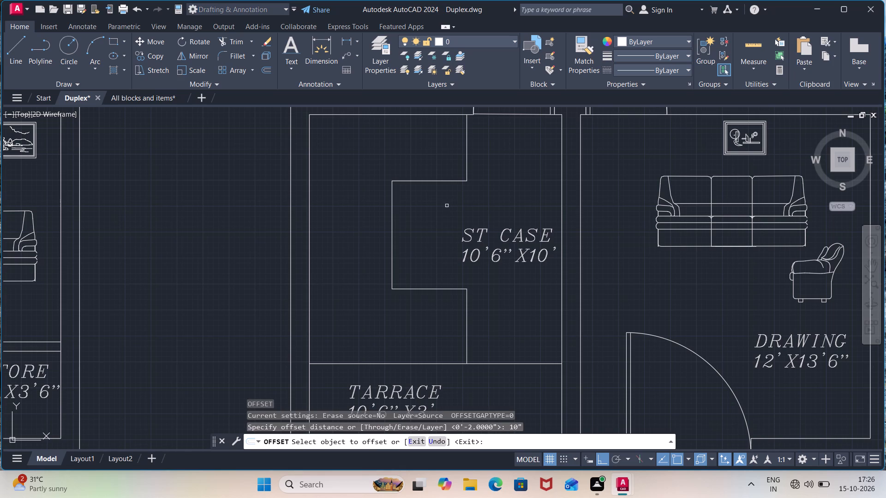
pyautogui.click(467, 156)
pyautogui.click(447, 161)
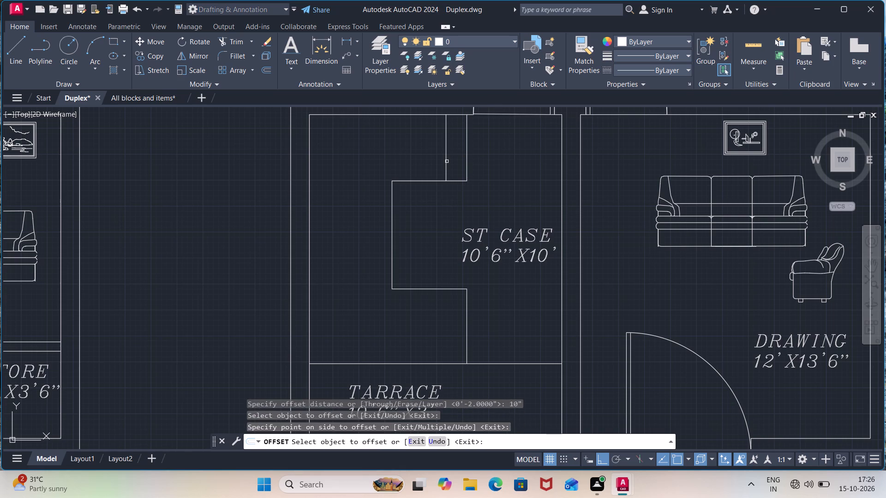
pyautogui.click(447, 162)
pyautogui.click(408, 165)
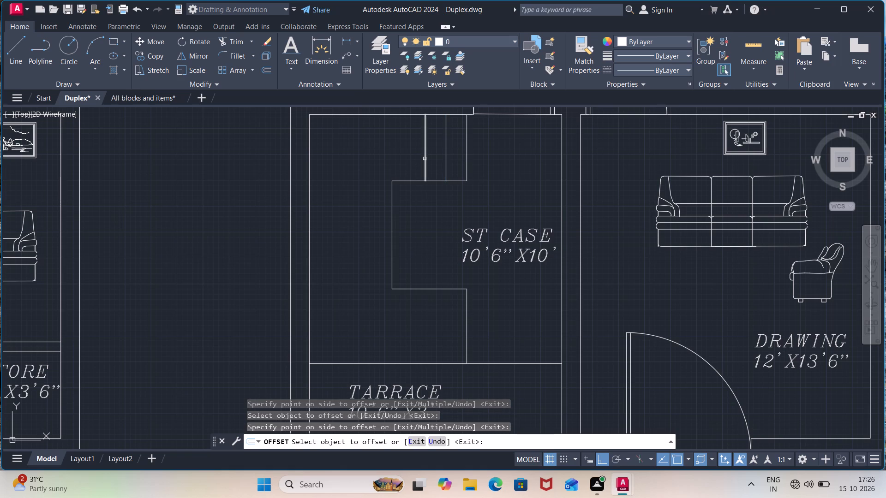
pyautogui.click(425, 159)
pyautogui.click(404, 161)
pyautogui.scroll(3, 409, 163)
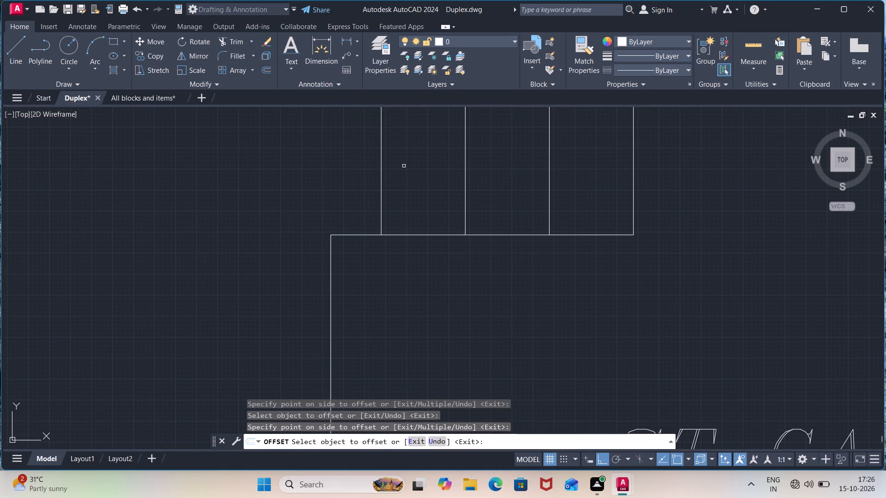
pyautogui.click(383, 198)
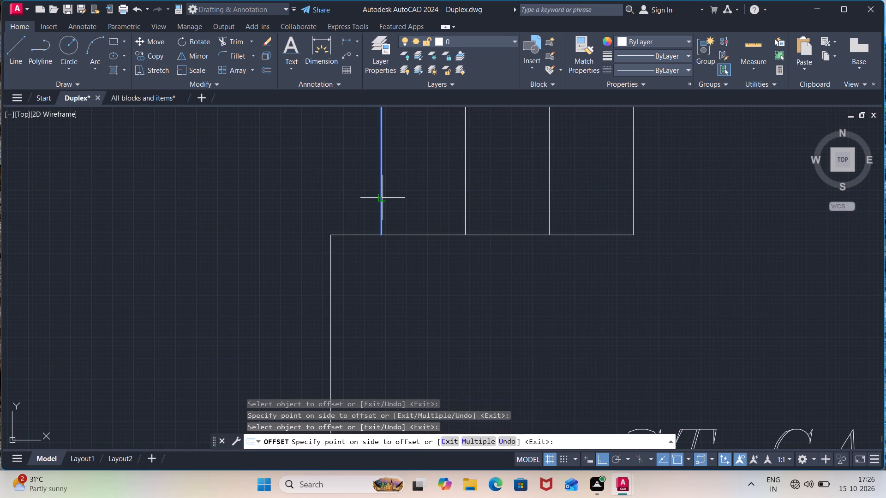
pyautogui.click(299, 207)
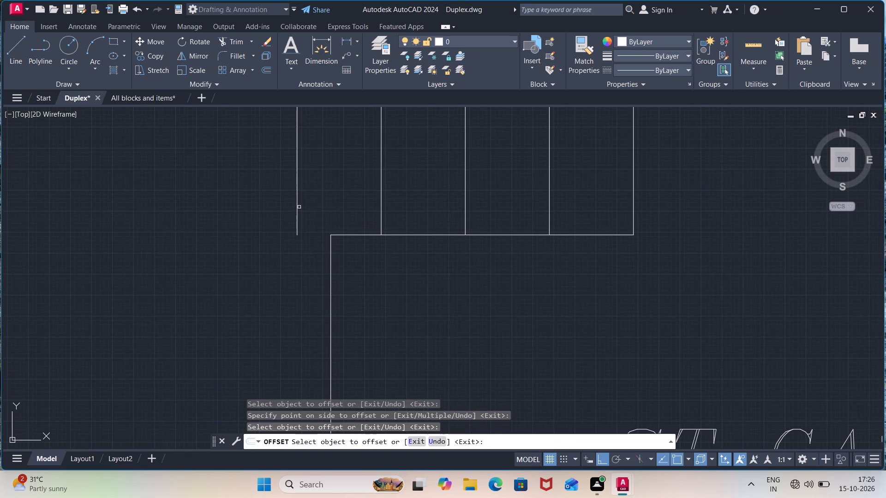
# Offset the south flight's east line westward four times at the same 10" spacing to form its tread lines.
pyautogui.scroll(-3, 299, 207)
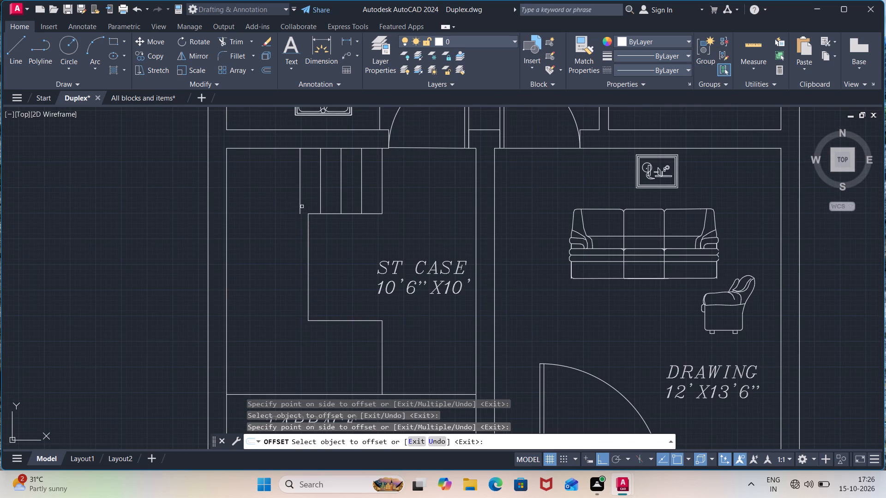
pyautogui.click(380, 356)
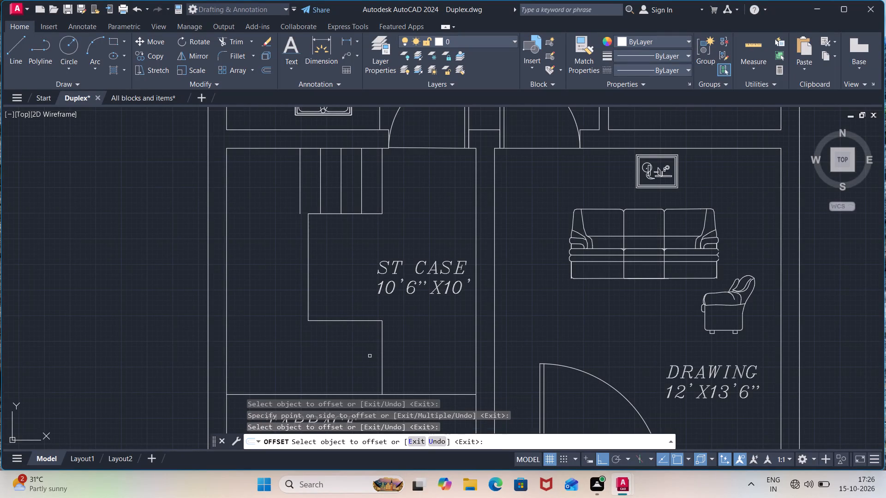
pyautogui.click(383, 355)
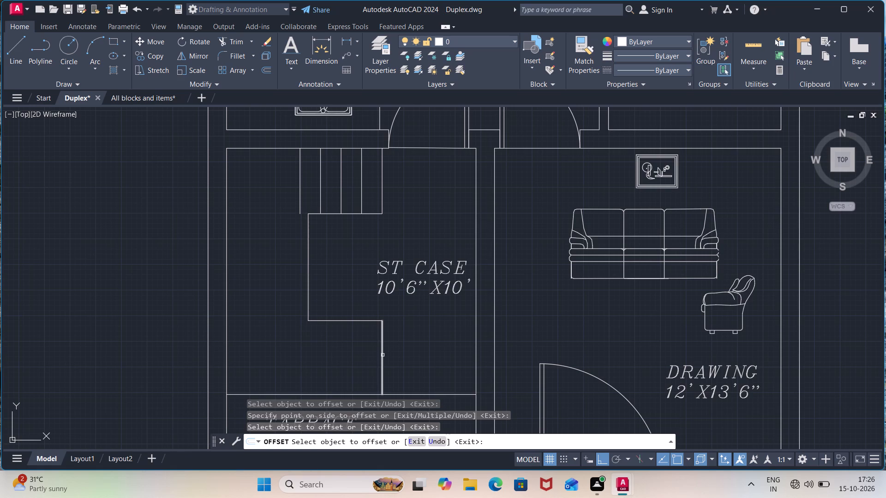
pyautogui.click(295, 358)
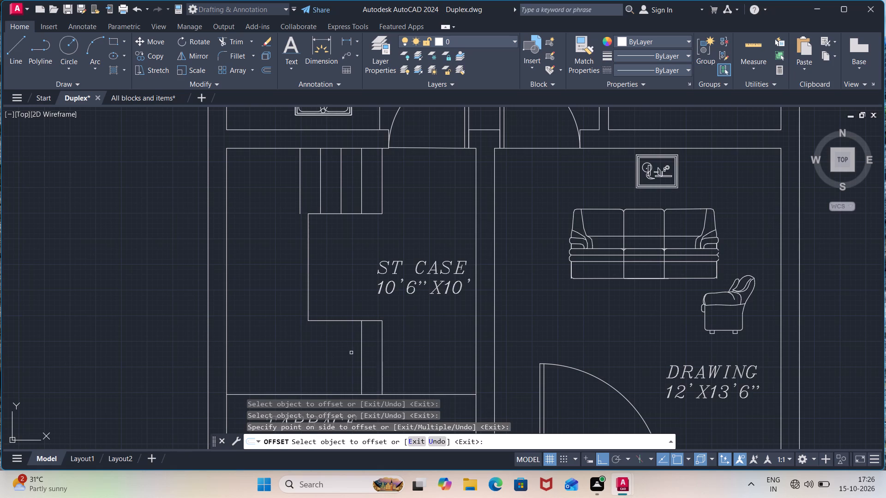
pyautogui.click(360, 349)
pyautogui.click(333, 350)
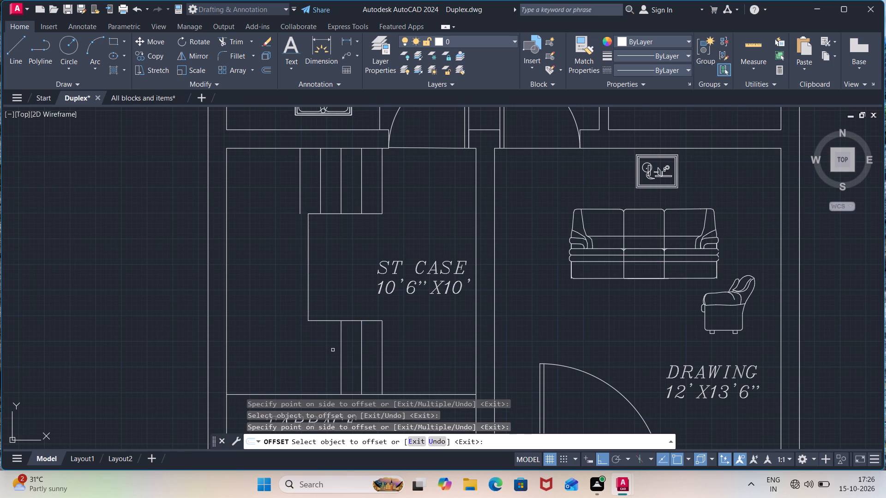
pyautogui.click(342, 353)
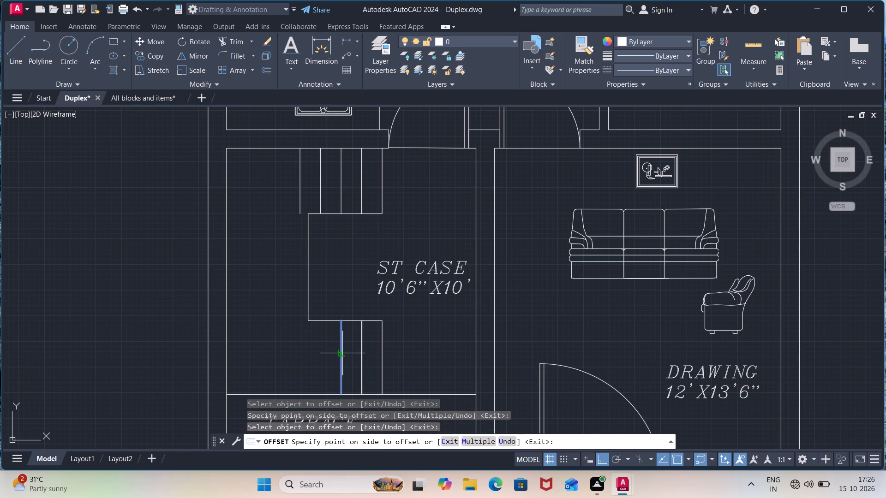
pyautogui.click(226, 363)
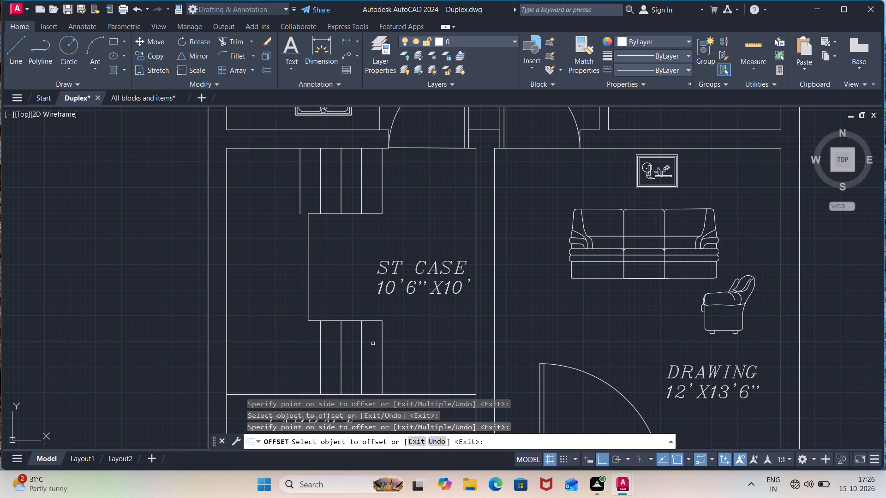
pyautogui.click(320, 344)
pyautogui.click(297, 346)
pyautogui.press('Escape')
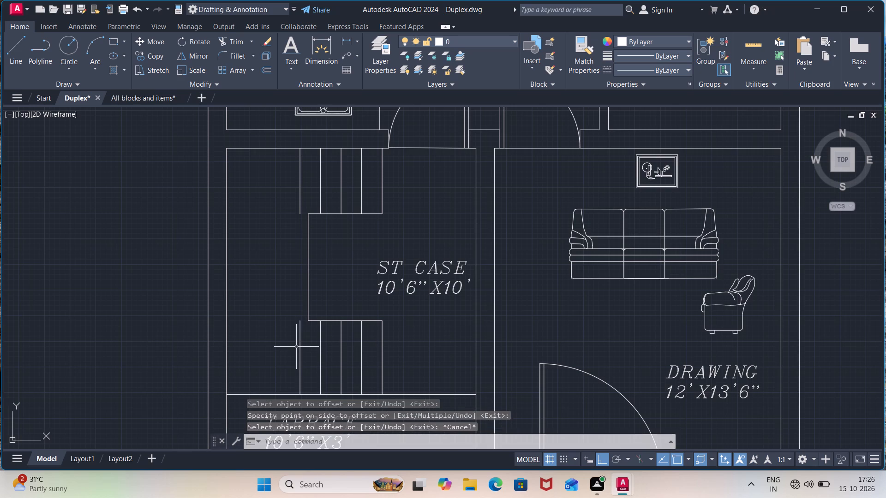
# Stretch the north end of the south flight's westernmost tread line to the south end of the north flight's westernmost tread line.
pyautogui.click(299, 344)
pyautogui.click(299, 317)
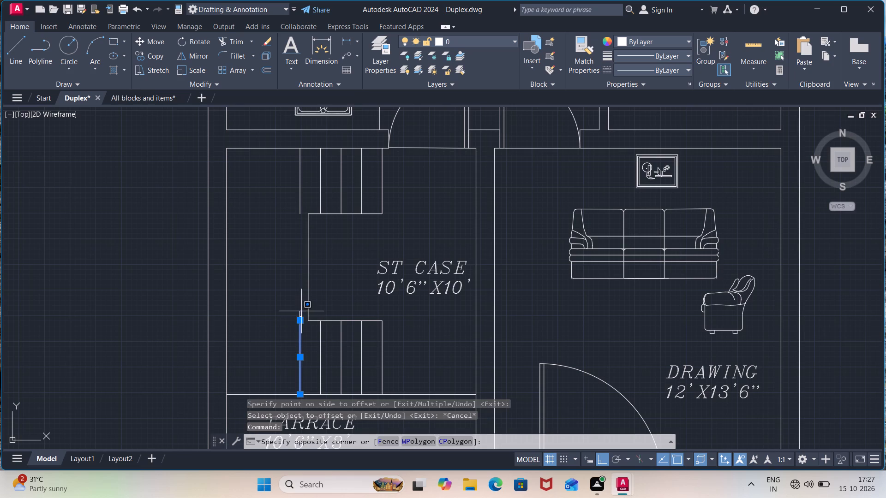
pyautogui.click(298, 322)
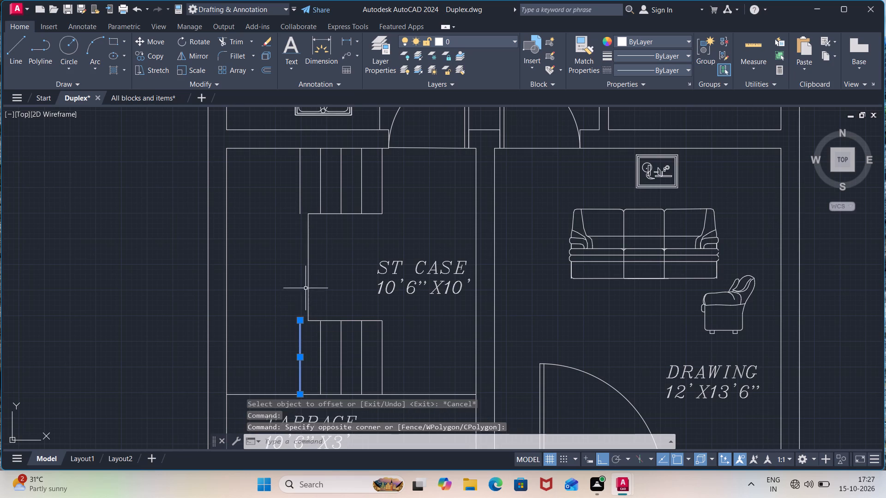
pyautogui.click(301, 323)
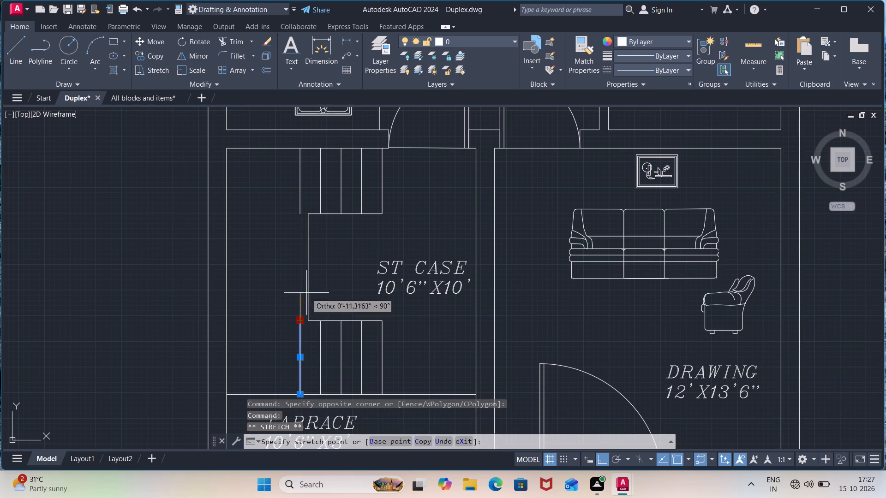
pyautogui.click(300, 218)
pyautogui.press('Escape')
pyautogui.press('Escape')
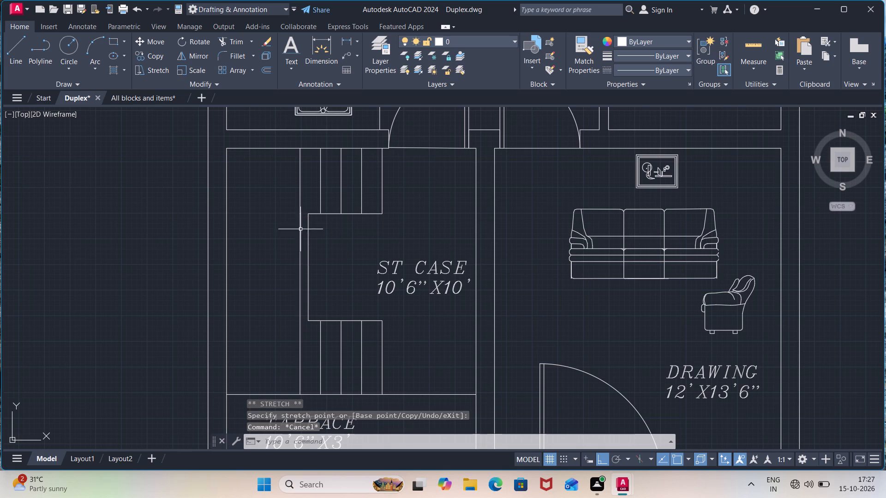
# Erase the original vertical outline segment between the two flights, just east of the new continuous line.
pyautogui.click(309, 252)
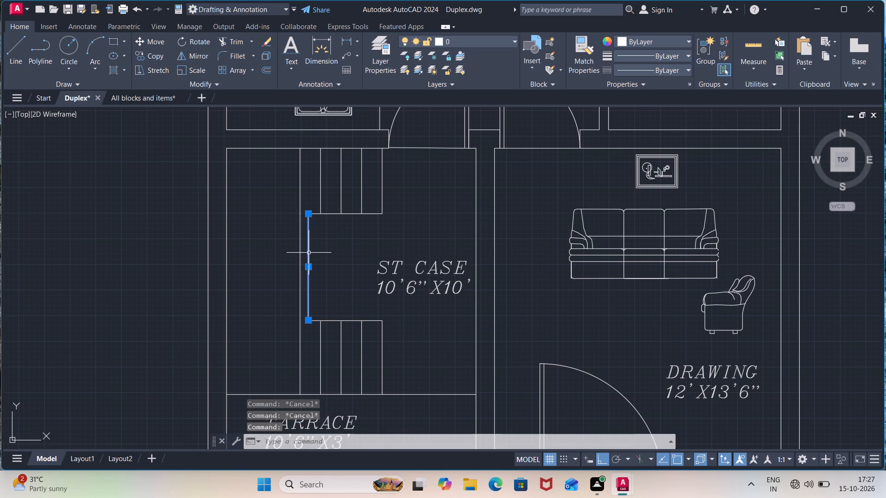
pyautogui.press('Delete')
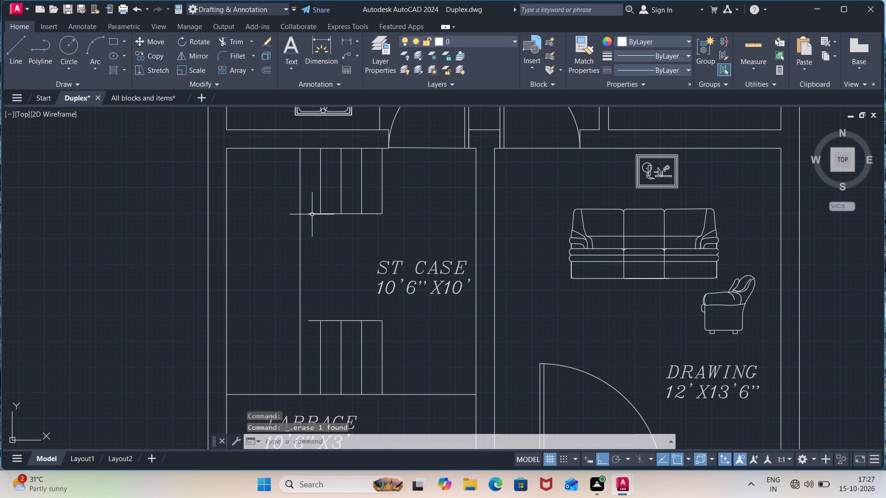
# Stretch the west ends of both flights' horizontal inner edge lines to meet the continuous westernmost tread line.
pyautogui.click(312, 214)
pyautogui.click(309, 214)
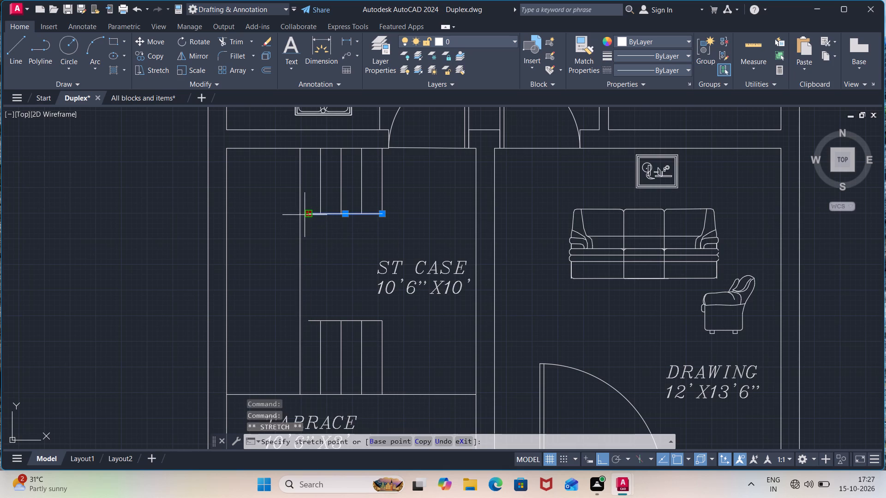
pyautogui.click(302, 211)
pyautogui.press('Escape')
pyautogui.press('Escape')
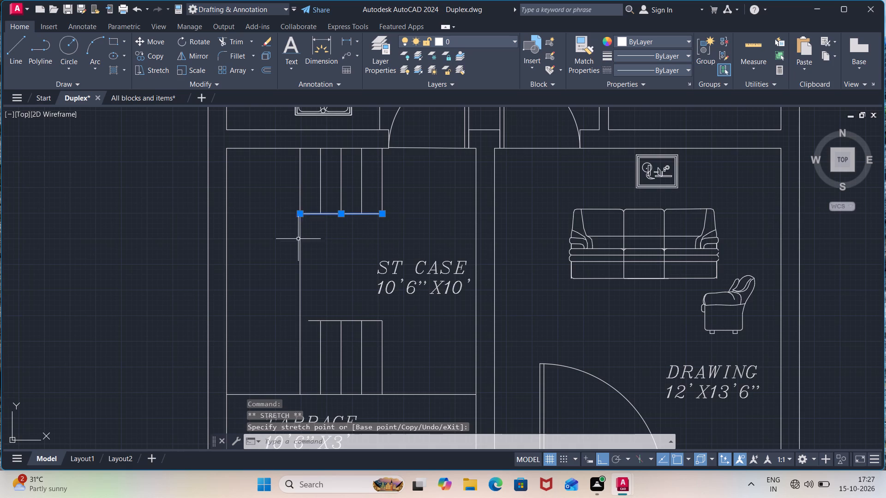
pyautogui.press('Escape')
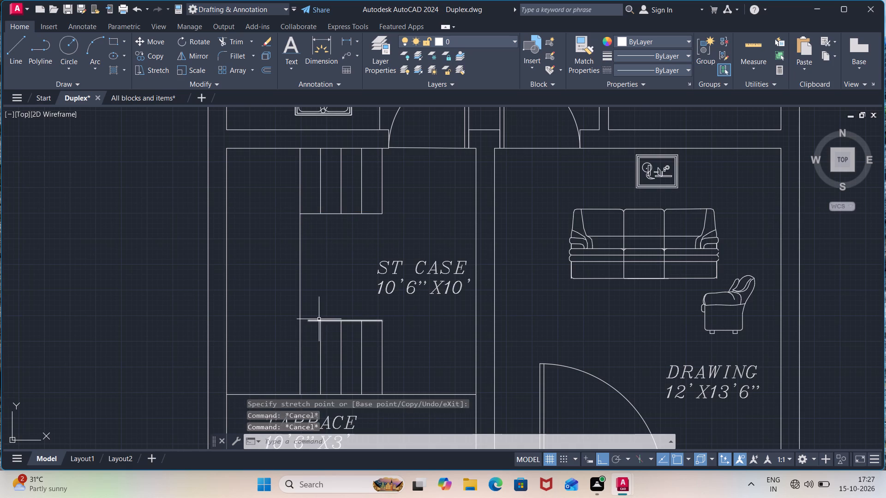
pyautogui.click(316, 320)
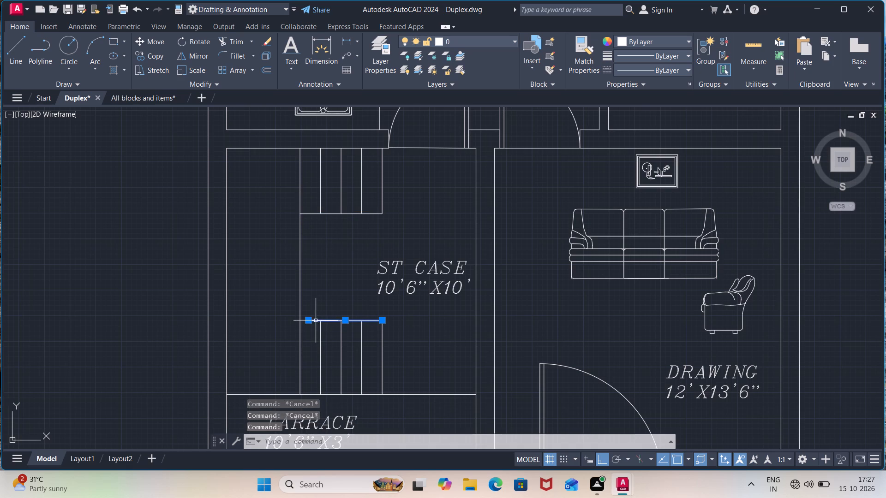
pyautogui.click(308, 320)
pyautogui.click(300, 321)
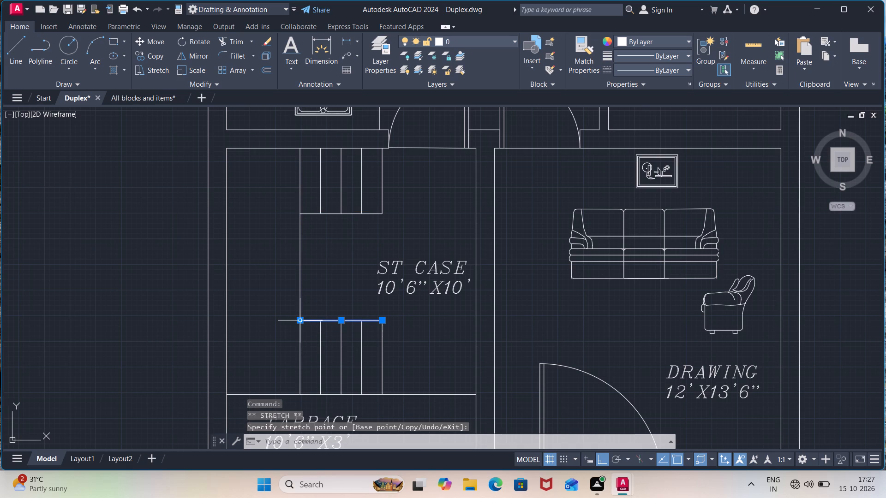
pyautogui.press('Escape')
pyautogui.press('Escape')
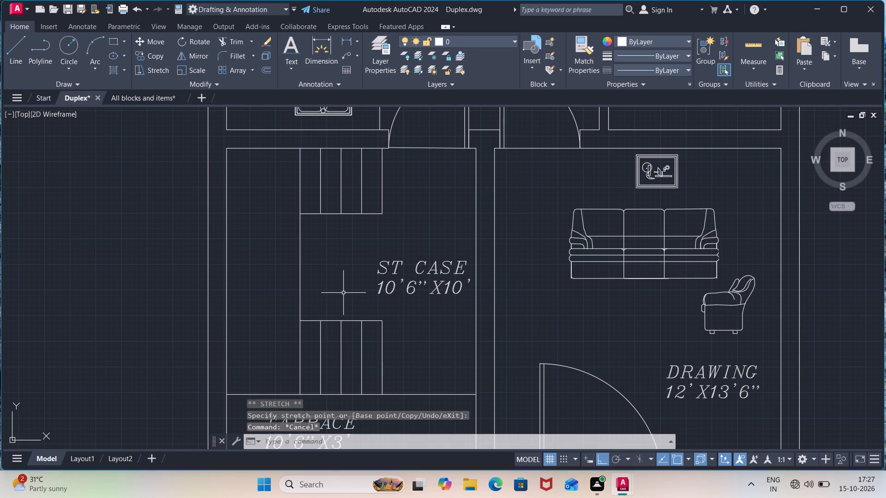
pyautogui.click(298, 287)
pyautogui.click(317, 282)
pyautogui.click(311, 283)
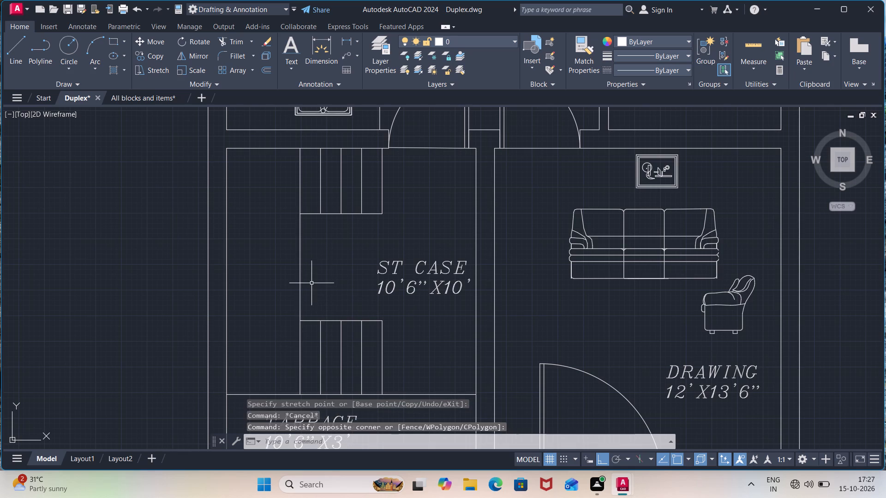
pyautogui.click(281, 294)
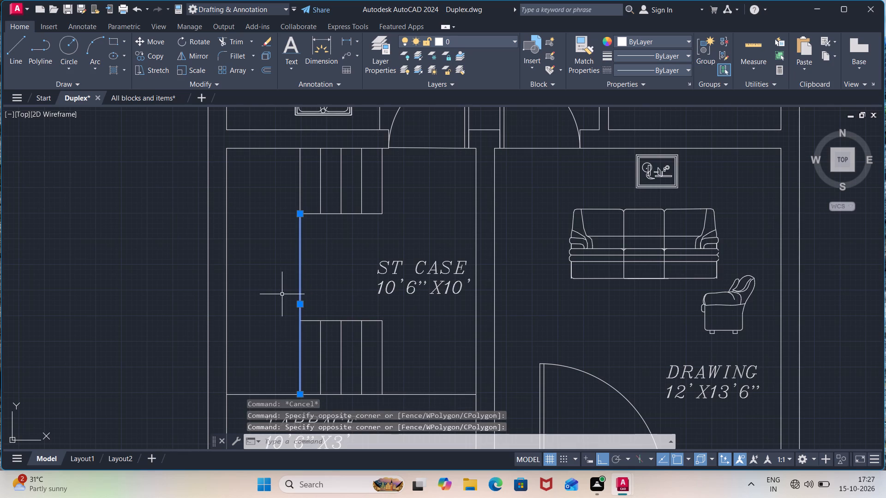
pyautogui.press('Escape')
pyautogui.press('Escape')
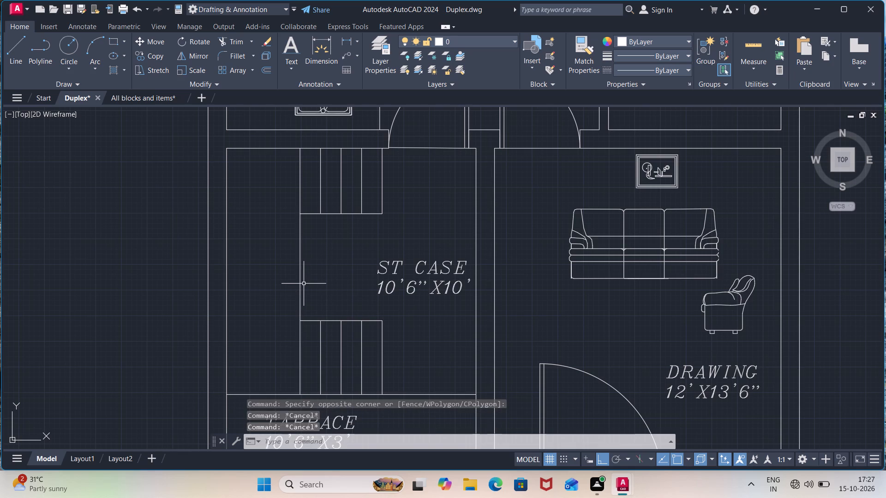
# Draw a horizontal line from the south flight's northwest corner west to the ST CASE room's west wall.
pyautogui.press('l')
pyautogui.press('Return')
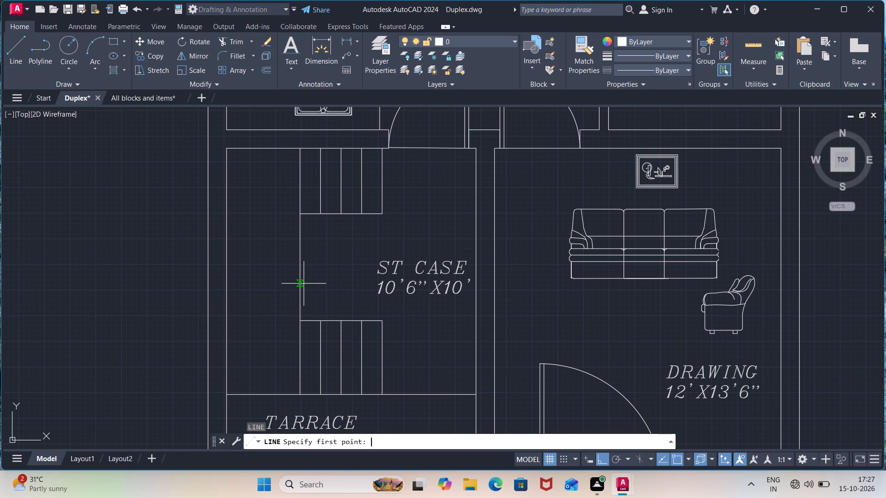
pyautogui.click(299, 321)
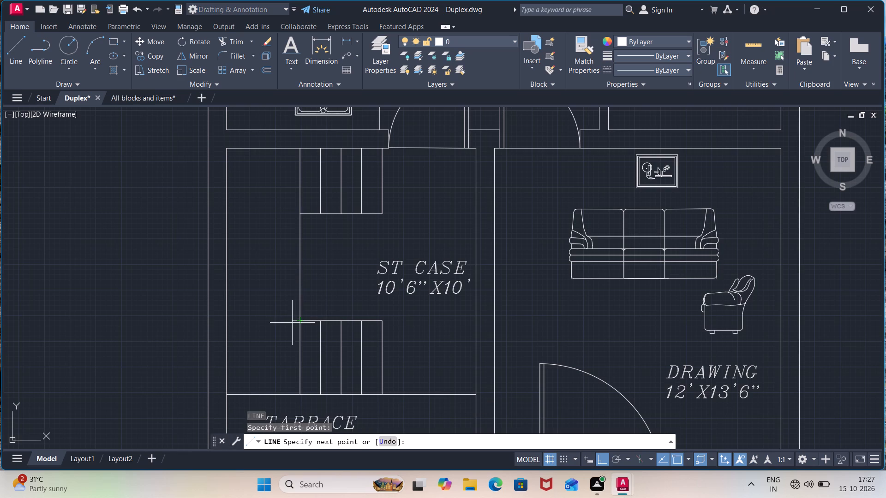
pyautogui.scroll(2, 248, 316)
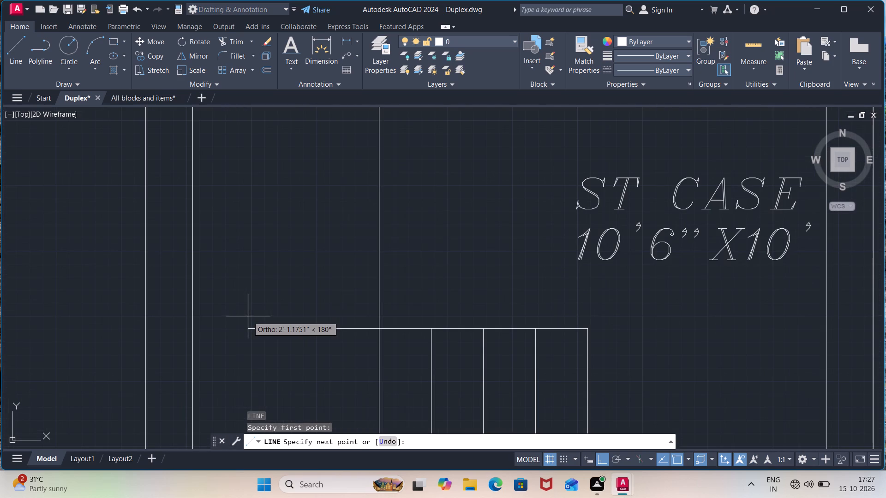
pyautogui.click(190, 328)
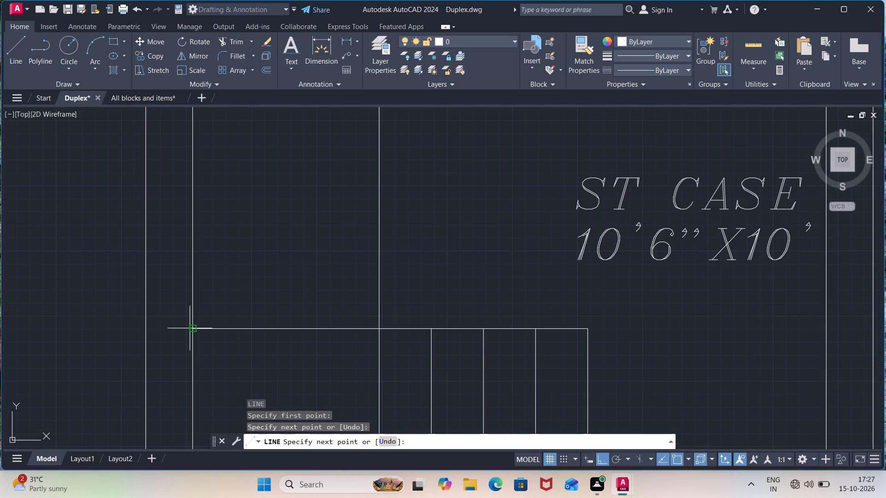
pyautogui.press('Escape')
# Offset the new horizontal line northward five times at 10" spacing to form the west flight's tread lines.
pyautogui.scroll(-2, 234, 320)
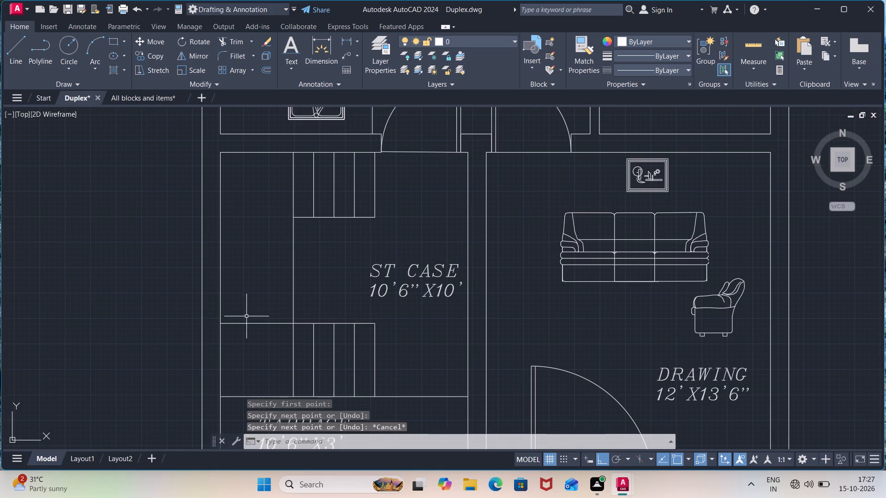
pyautogui.press('o')
pyautogui.press('Return')
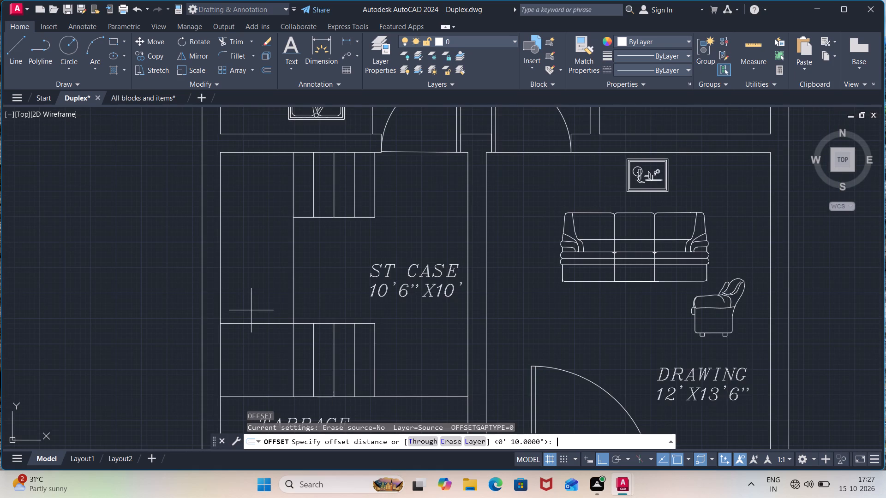
pyautogui.press('Return')
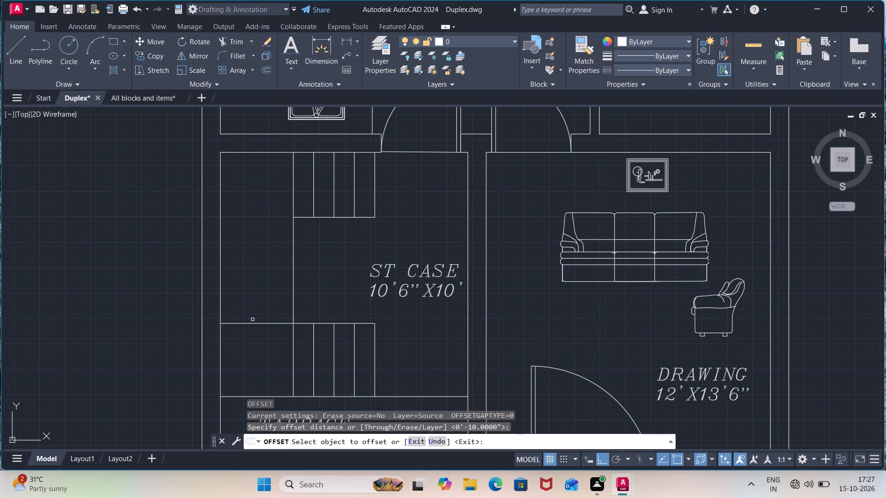
pyautogui.click(255, 324)
pyautogui.click(253, 304)
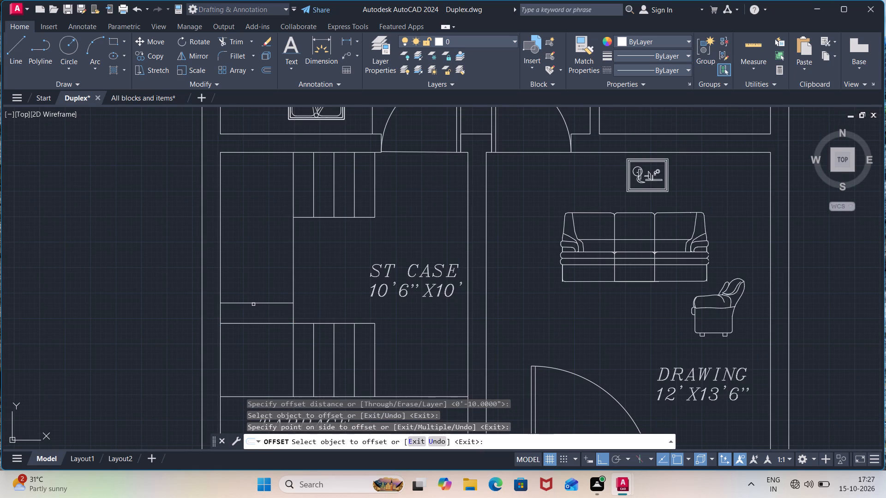
pyautogui.click(253, 304)
pyautogui.click(251, 278)
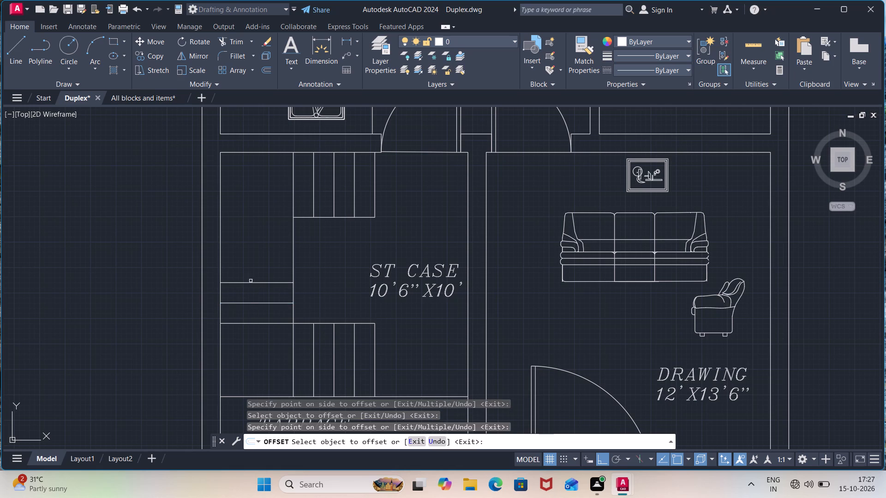
pyautogui.click(251, 282)
pyautogui.click(251, 267)
pyautogui.click(255, 260)
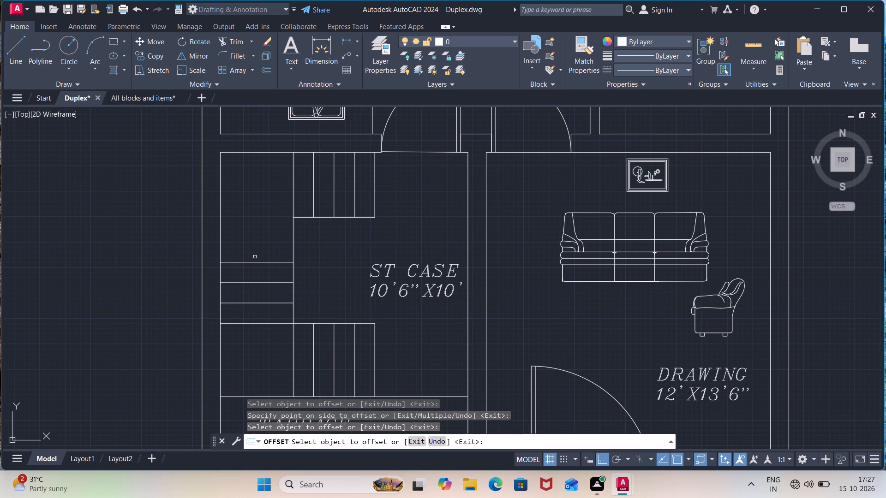
pyautogui.click(256, 261)
pyautogui.click(256, 247)
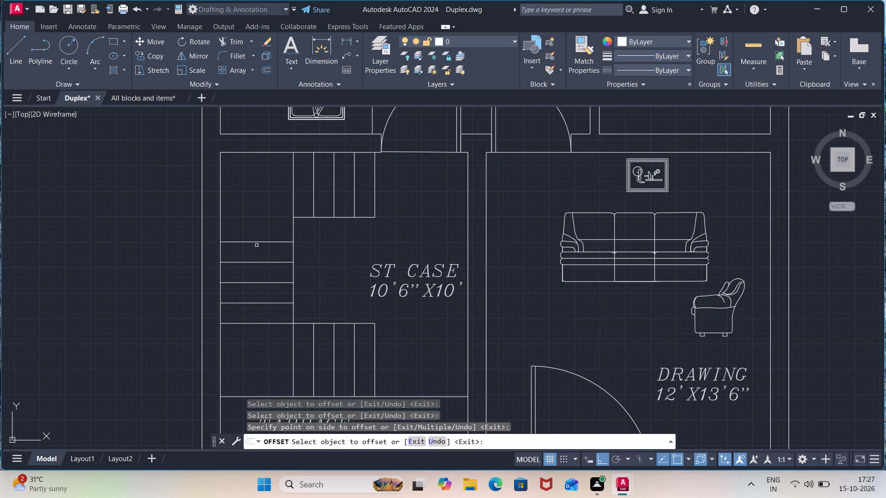
pyautogui.click(258, 242)
pyautogui.click(260, 228)
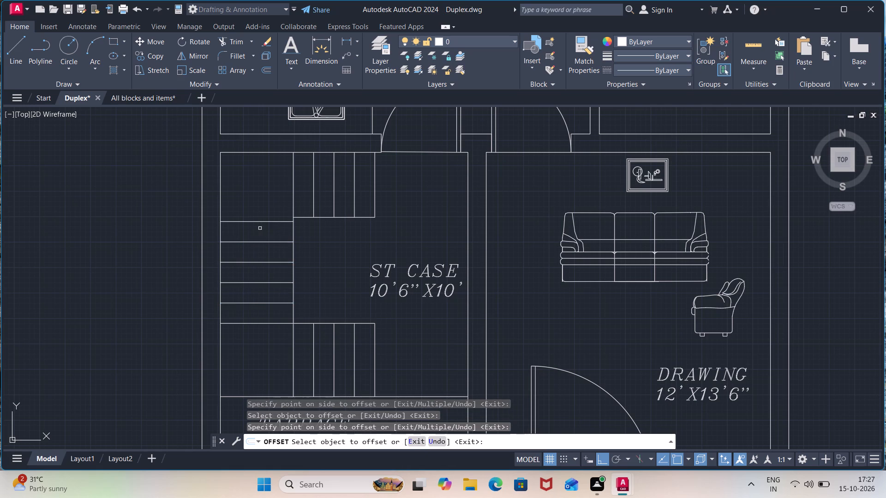
pyautogui.press('Escape')
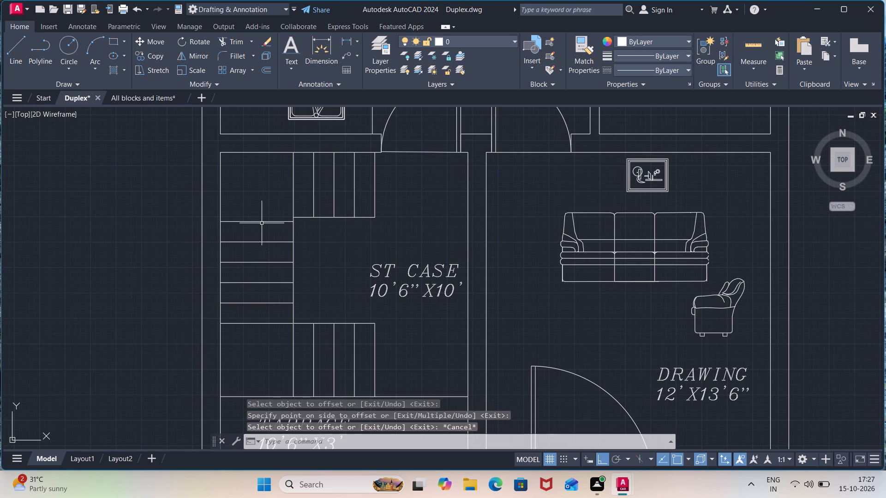
# Erase the northernmost offset tread line of the west flight, just south of the north flight's inner edge.
pyautogui.click(263, 222)
pyautogui.press('Delete')
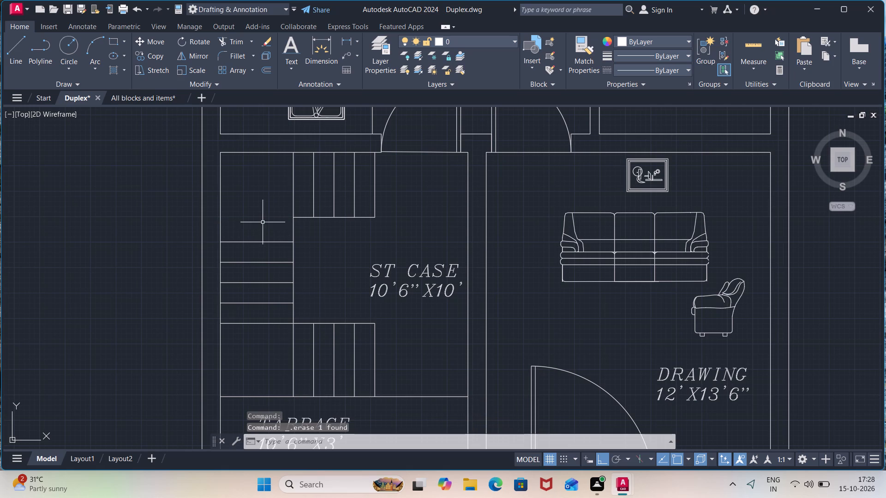
# Stretch the west end of the north flight's horizontal inner edge line to the room's west wall.
pyautogui.click(300, 215)
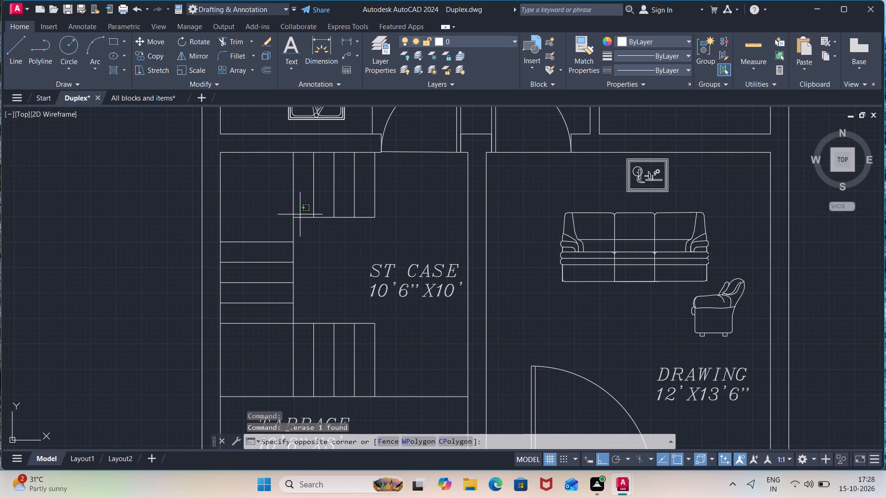
pyautogui.click(296, 221)
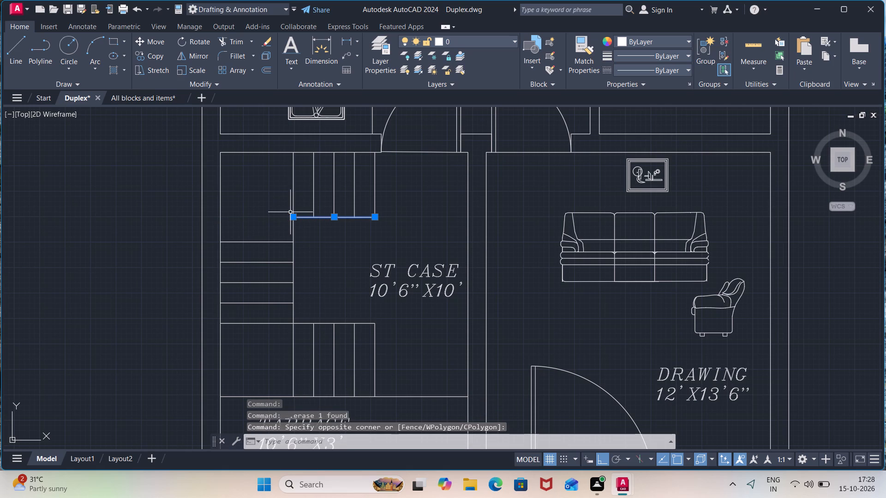
pyautogui.click(291, 217)
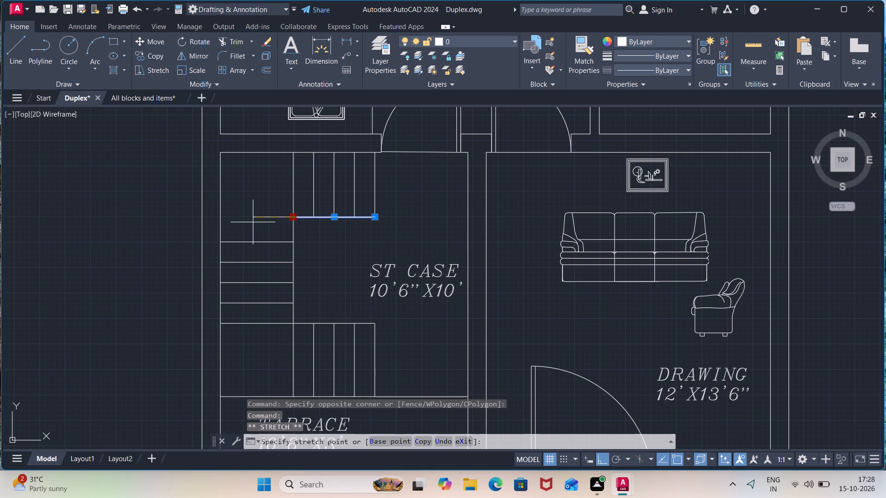
pyautogui.click(220, 217)
pyautogui.press('Escape')
pyautogui.press('Escape')
# Draw a vertical line joining the north flight's southeast corner to the south flight's northeast corner.
pyautogui.scroll(-1, 258, 241)
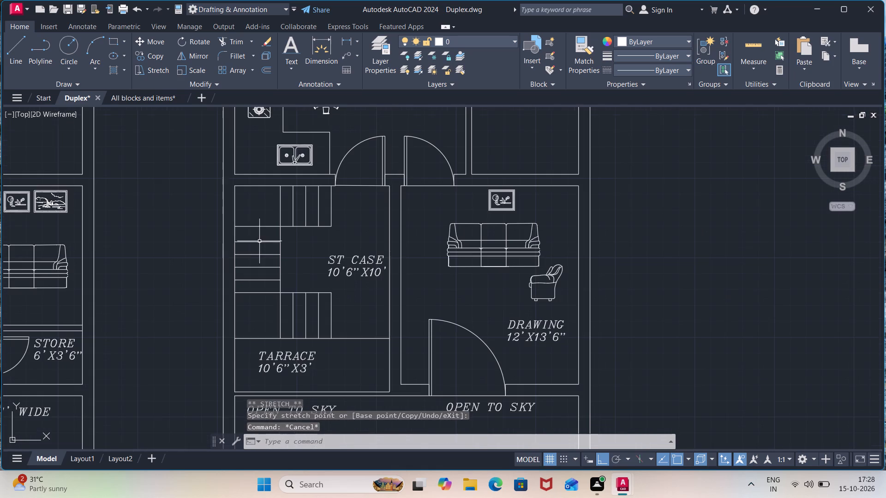
pyautogui.scroll(-2, 265, 246)
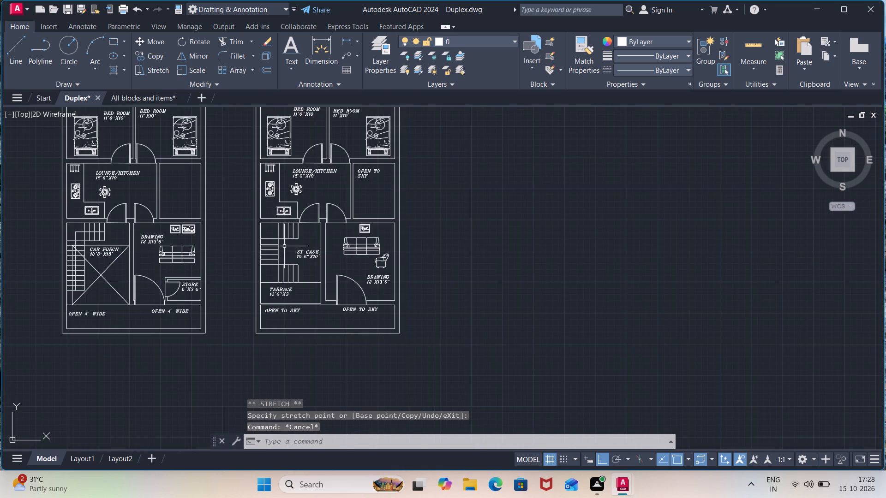
pyautogui.scroll(2, 284, 246)
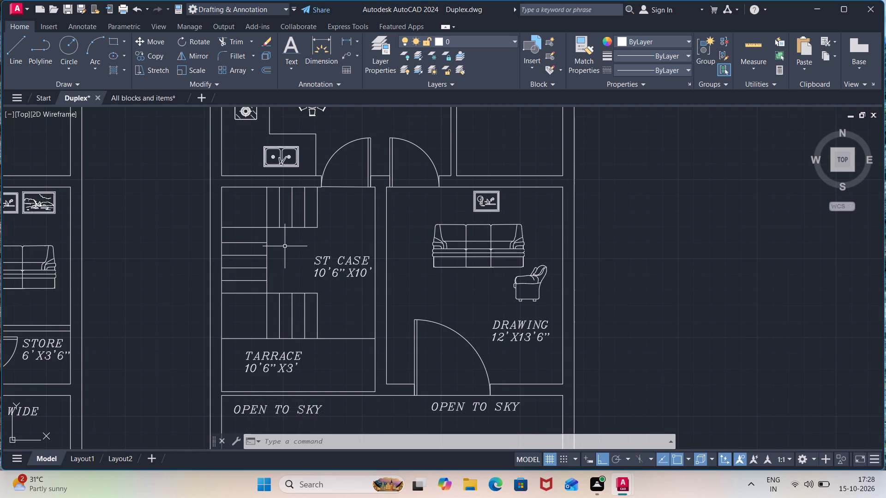
pyautogui.press('l')
pyautogui.press('Return')
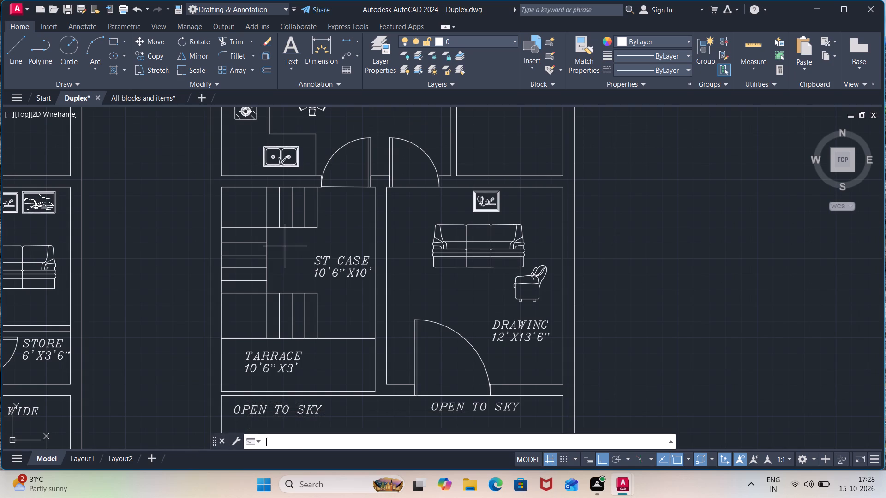
pyautogui.click(317, 231)
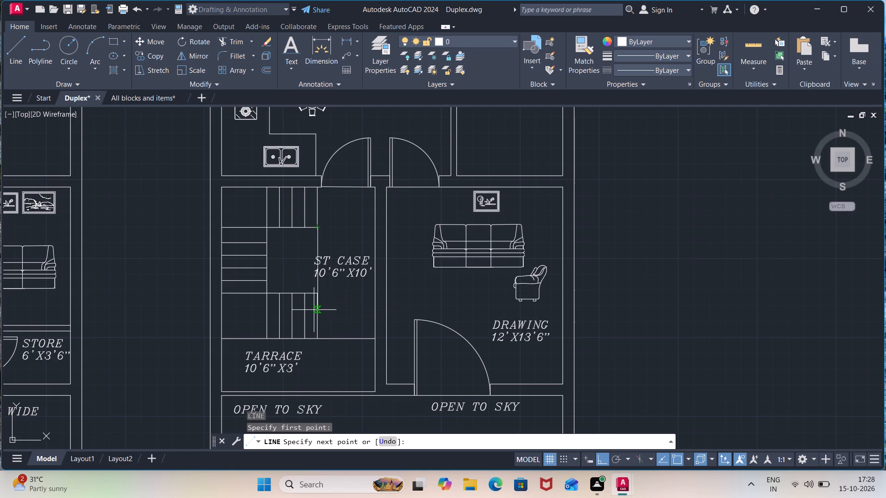
pyautogui.click(315, 292)
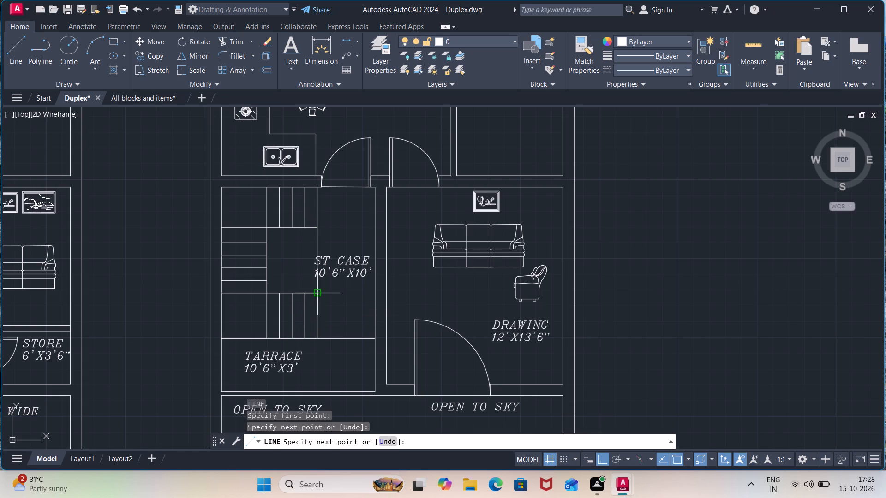
pyautogui.press('Escape')
# Trace the rectangular opening enclosed by the three flights with a polyline through its four corners, back to the southwest corner.
pyautogui.scroll(2, 296, 261)
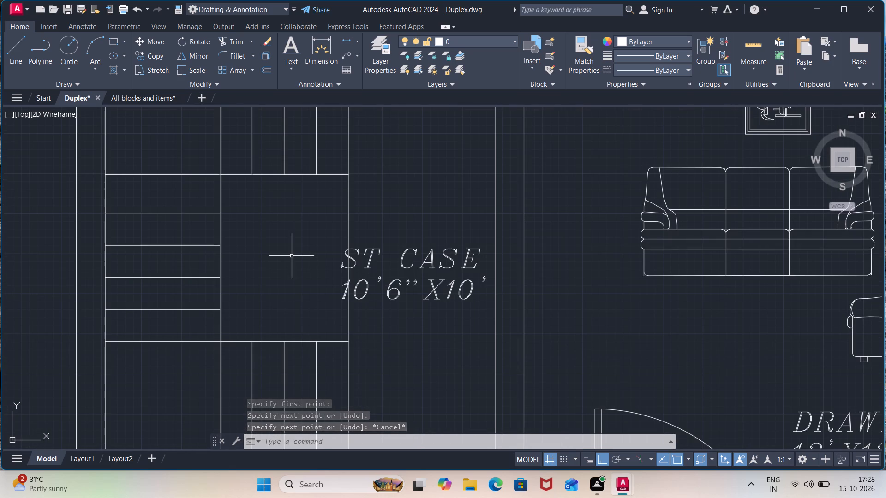
pyautogui.write('PL')
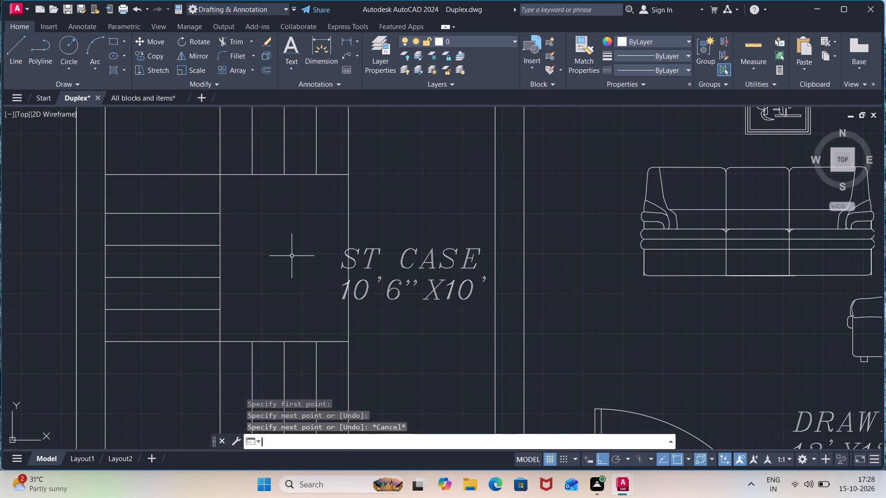
pyautogui.press('Return')
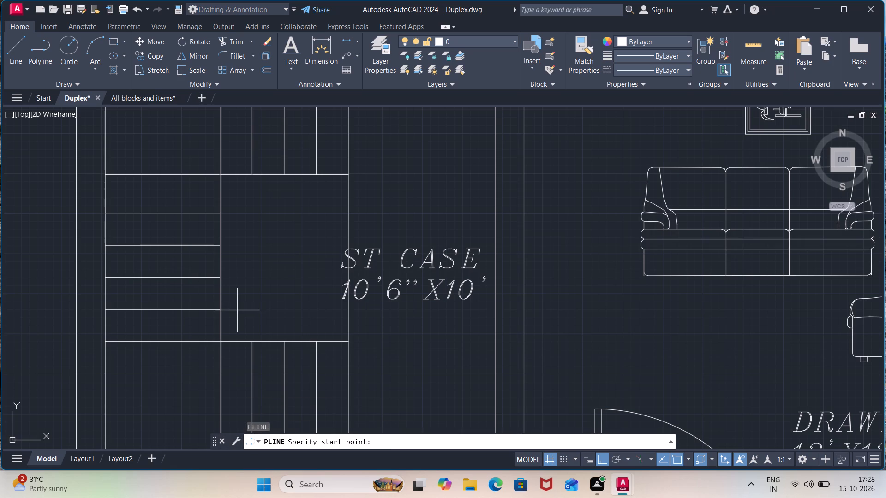
pyautogui.click(219, 342)
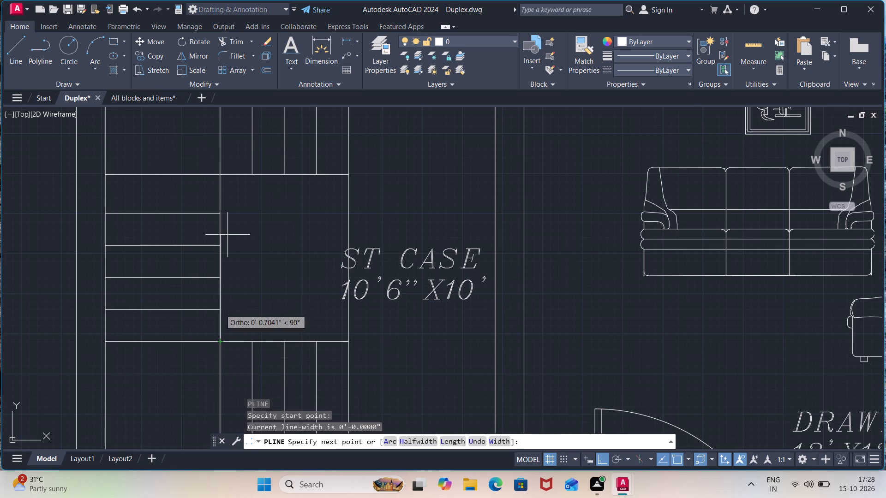
pyautogui.click(222, 177)
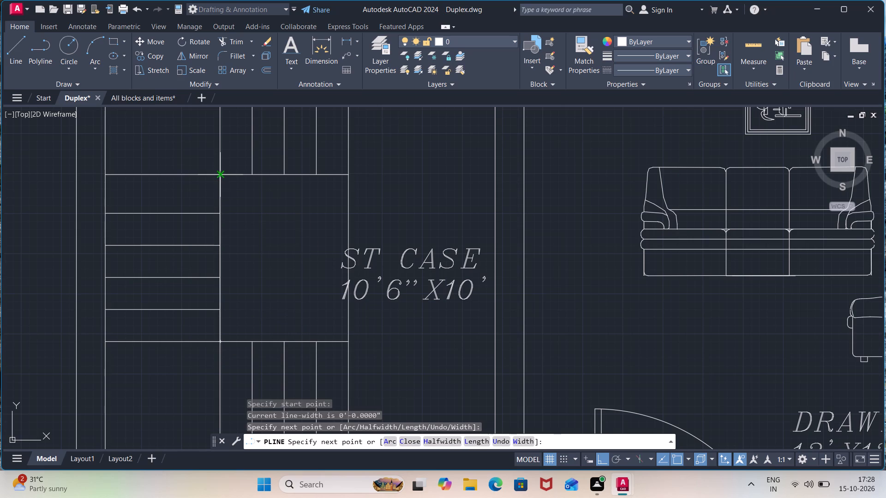
pyautogui.click(350, 175)
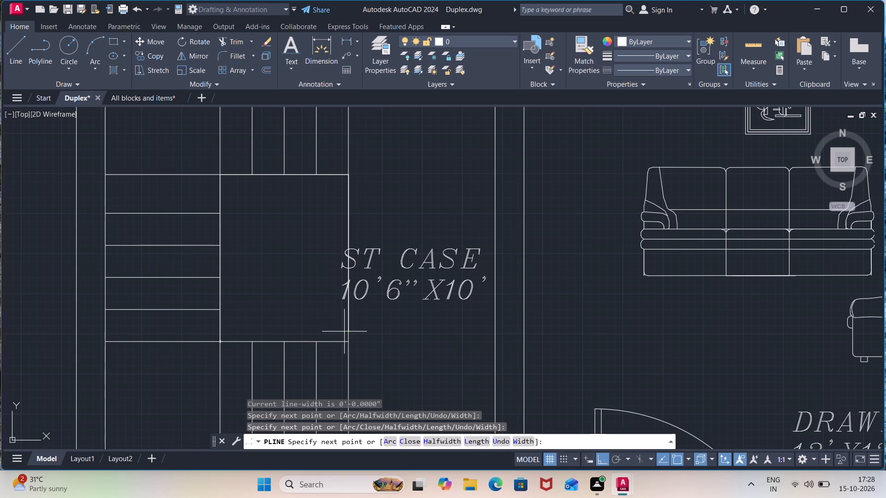
pyautogui.click(346, 344)
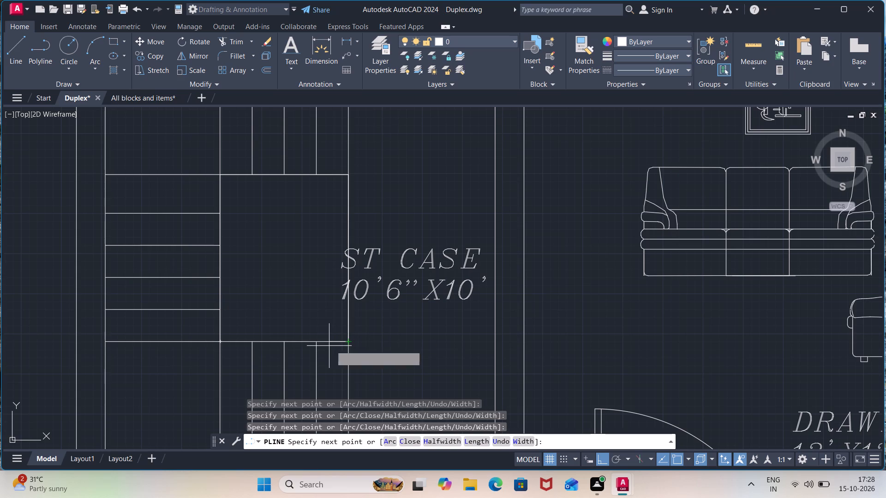
pyautogui.click(219, 340)
pyautogui.press('Escape')
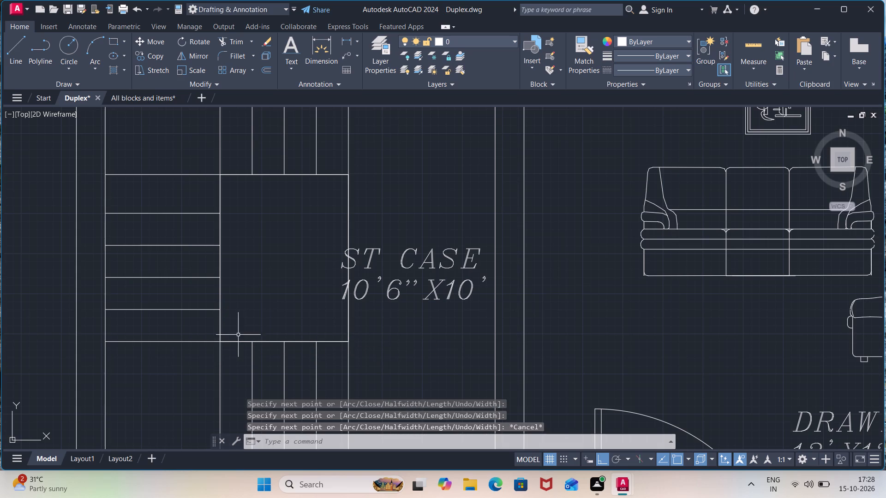
# Offset the rectangular stairwell polyline between the three flights 5" inward.
pyautogui.press('o')
pyautogui.press('Return')
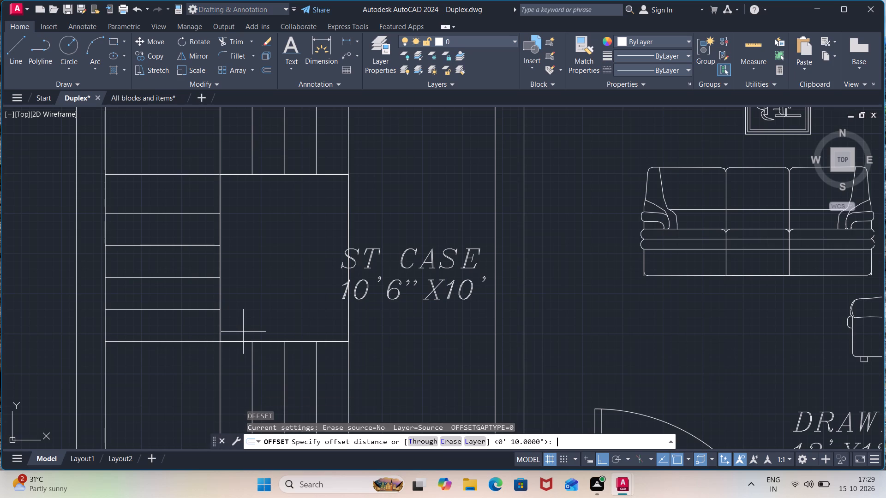
pyautogui.press('5')
pyautogui.hotkey('shift', '"')
pyautogui.press('Return')
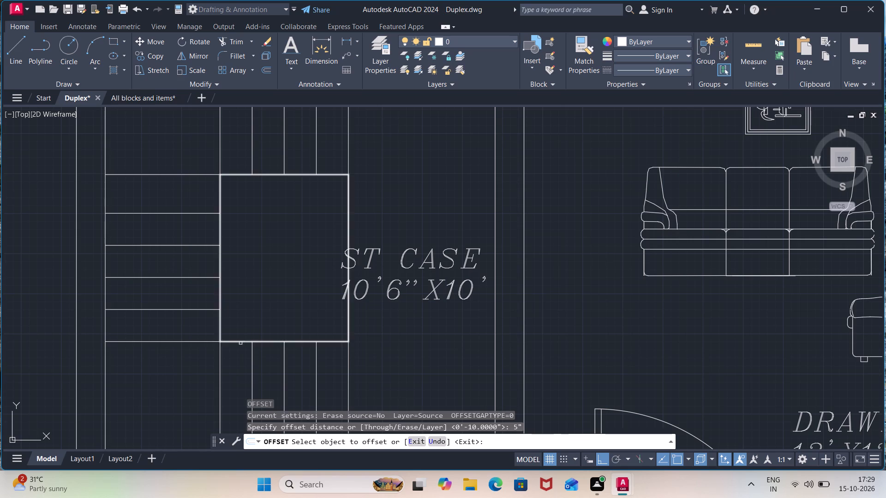
pyautogui.click(238, 339)
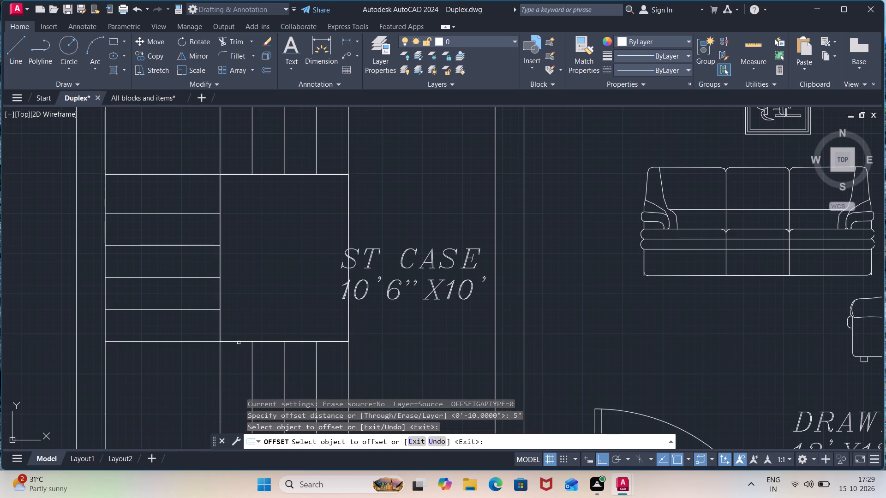
pyautogui.click(239, 342)
pyautogui.click(246, 315)
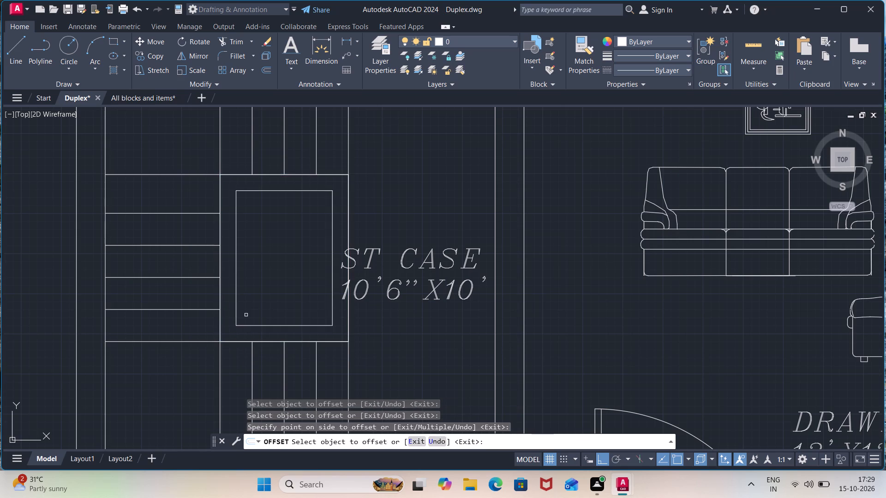
pyautogui.press('Escape')
# Erase the outer traced polyline around the stairwell opening, keeping the inner offset rectangle.
pyautogui.click(221, 333)
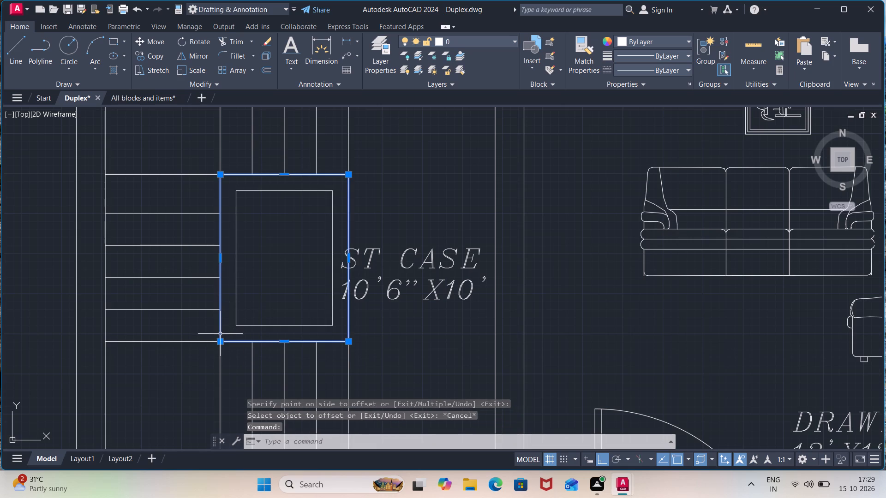
pyautogui.press('Delete')
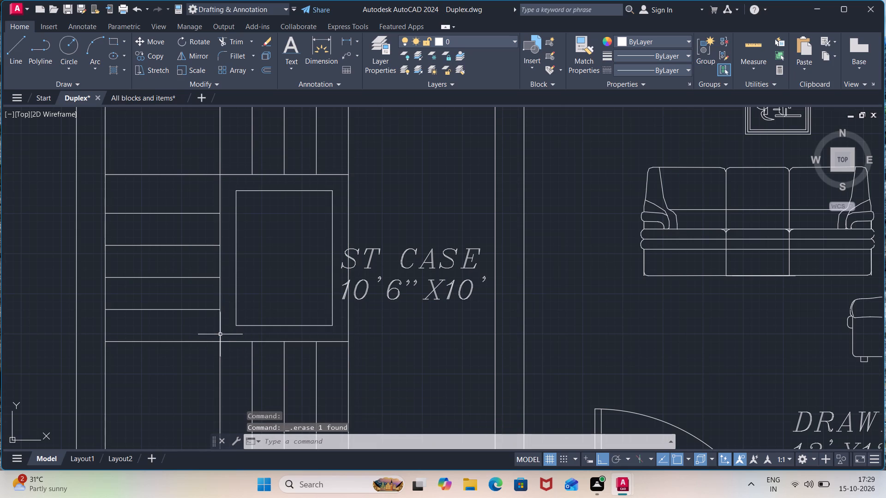
# Draw a three-segment line through the flights' middles, from the south flight's east edge via the west flight to the north flight's east edge.
pyautogui.scroll(-1, 232, 338)
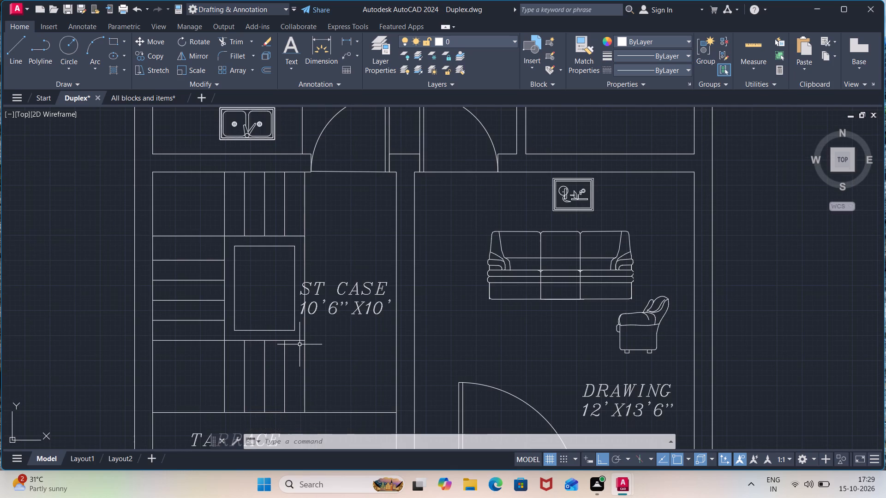
pyautogui.press('l')
pyautogui.press('Return')
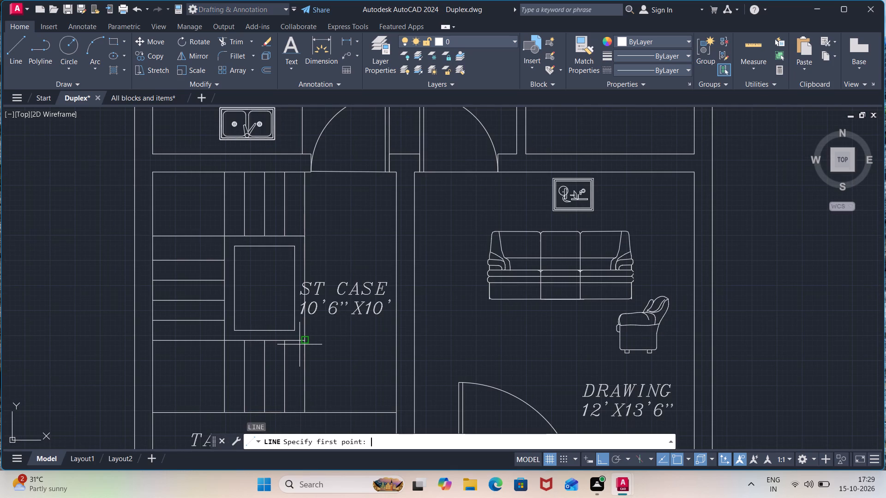
pyautogui.click(305, 378)
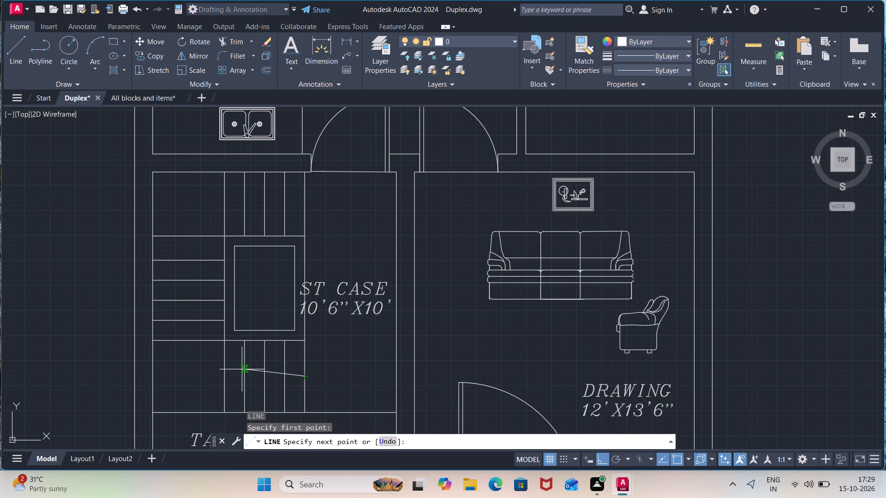
pyautogui.click(197, 372)
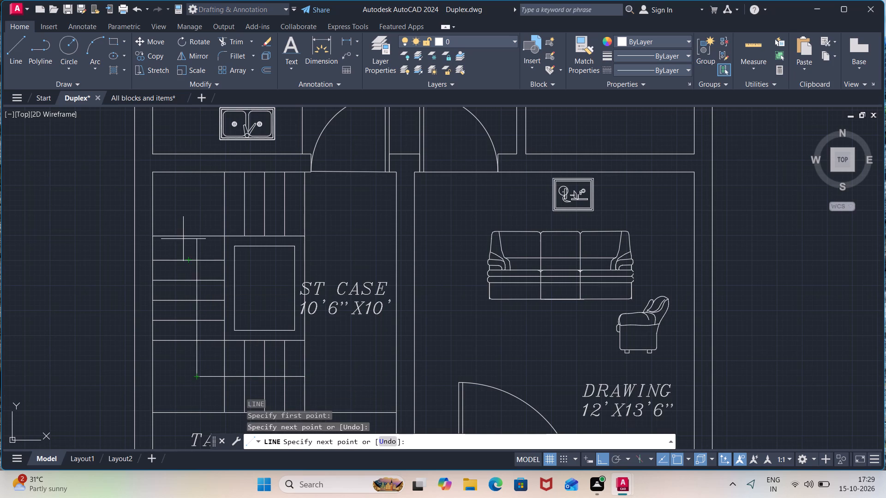
pyautogui.click(200, 207)
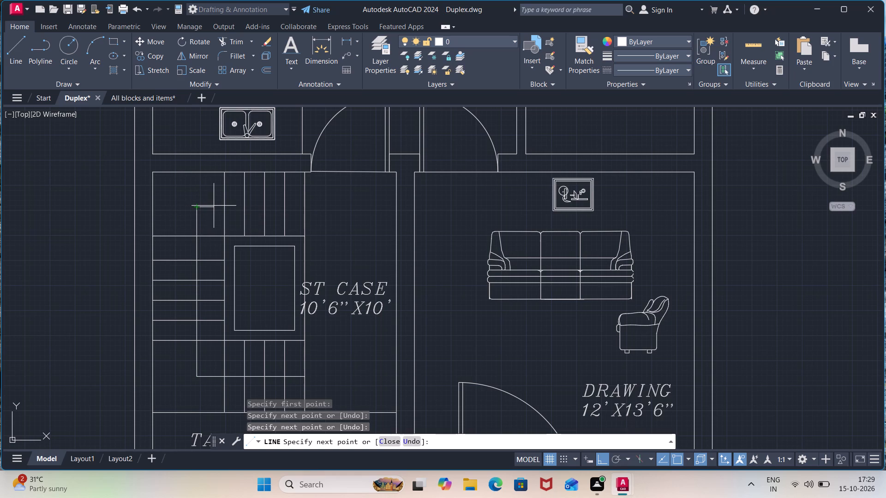
pyautogui.click(306, 208)
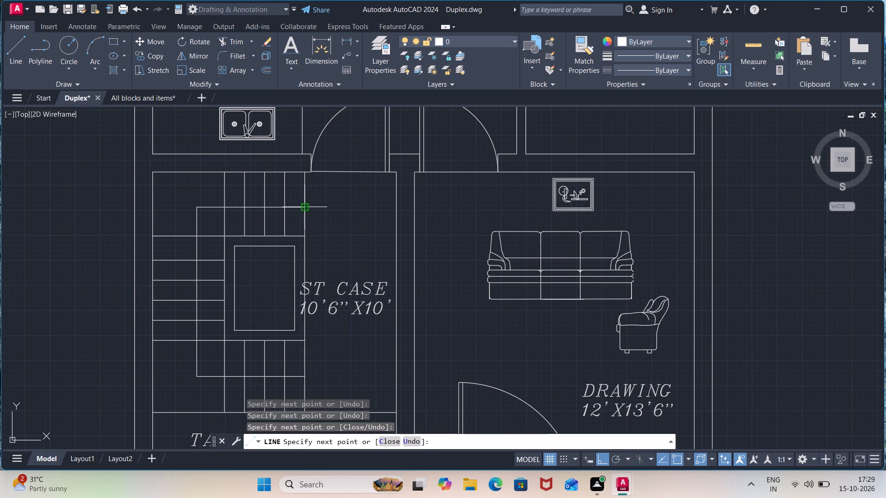
pyautogui.press('Escape')
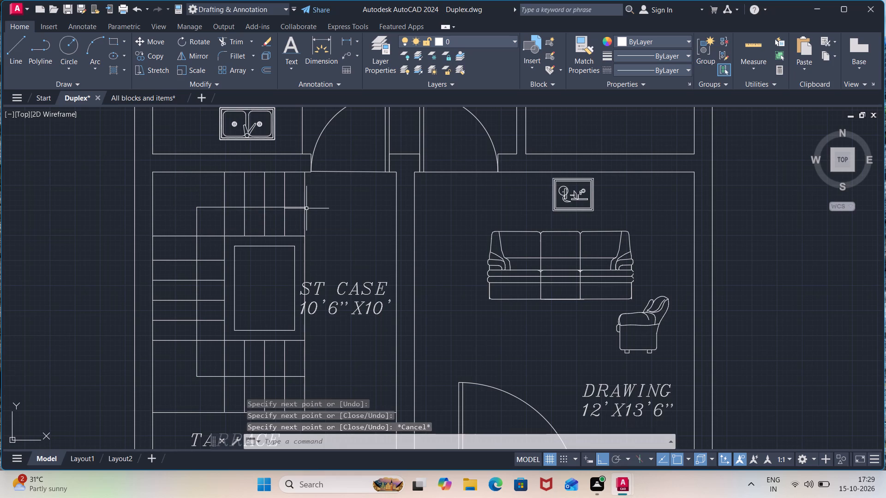
# Examine both floor plans side by side, comparing their staircases, room furniture and overall layout.
pyautogui.scroll(-1, 324, 221)
pyautogui.moveTo(341, 237); pyautogui.dragTo(339, 224, button='middle')
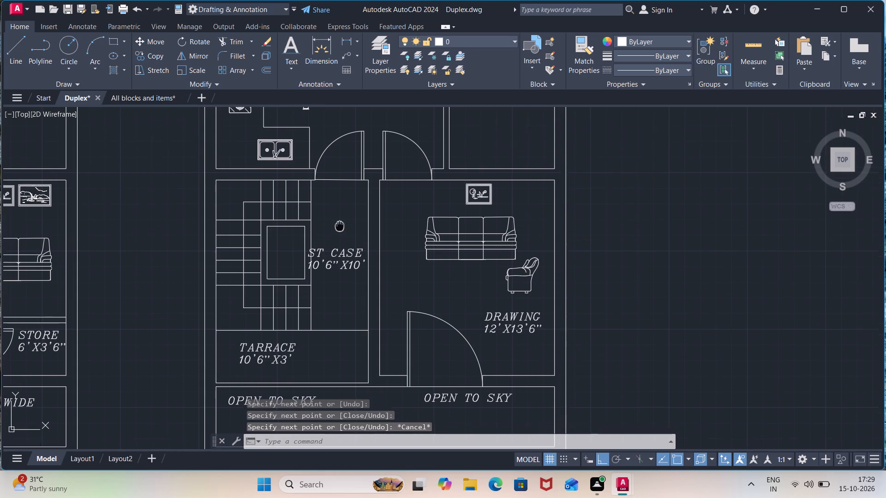
pyautogui.moveTo(339, 224); pyautogui.dragTo(338, 195, button='middle')
pyautogui.scroll(-1, 338, 195)
pyautogui.moveTo(338, 195); pyautogui.dragTo(349, 251, button='middle')
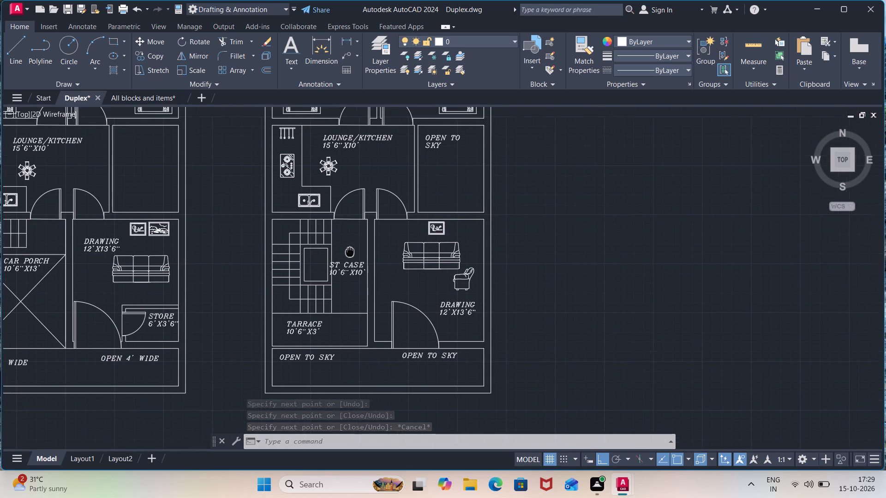
pyautogui.moveTo(349, 251); pyautogui.dragTo(350, 269, button='middle')
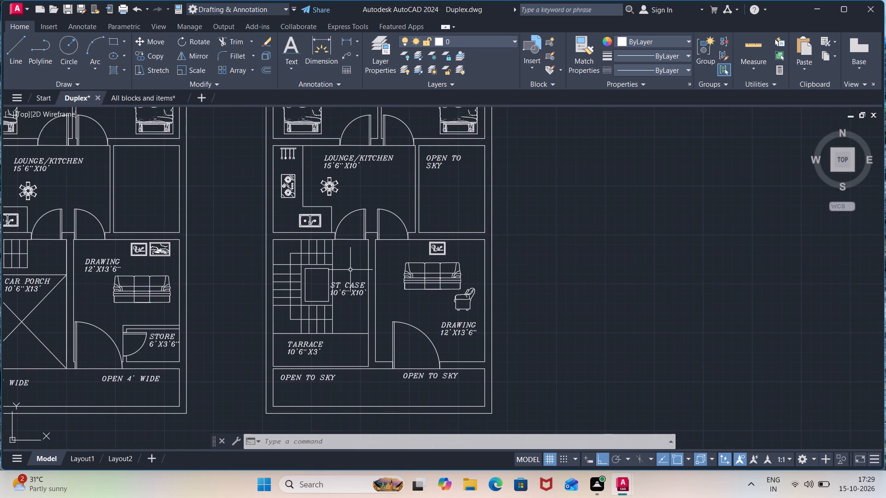
pyautogui.moveTo(364, 196); pyautogui.dragTo(502, 274, button='middle')
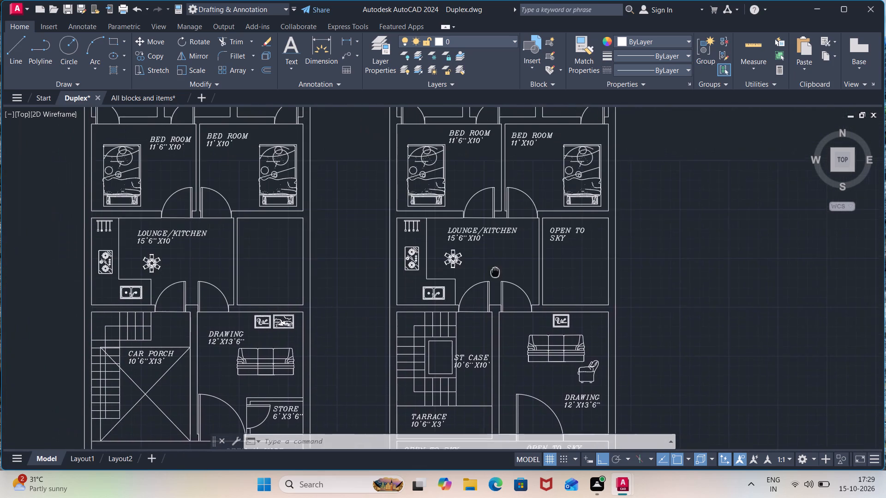
pyautogui.moveTo(502, 274); pyautogui.dragTo(505, 274, button='middle')
pyautogui.scroll(1, 505, 274)
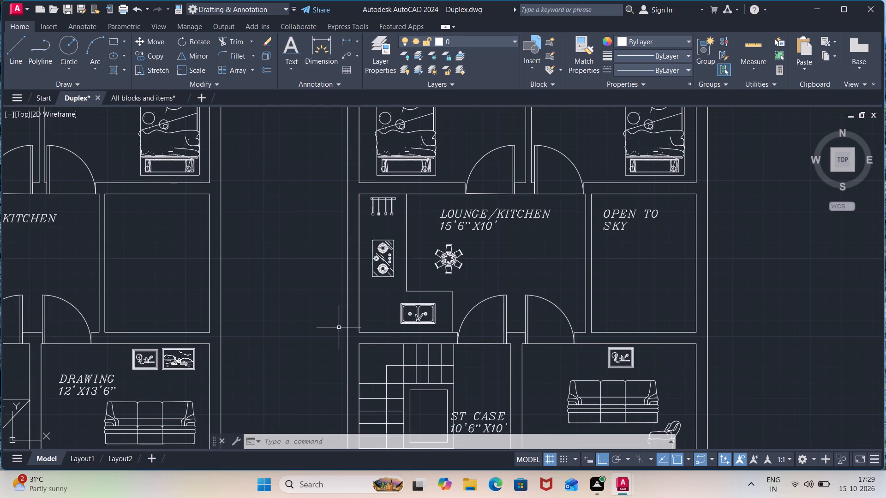
pyautogui.scroll(-1, 330, 332)
pyautogui.moveTo(329, 332); pyautogui.dragTo(385, 283, button='middle')
pyautogui.scroll(-1, 363, 289)
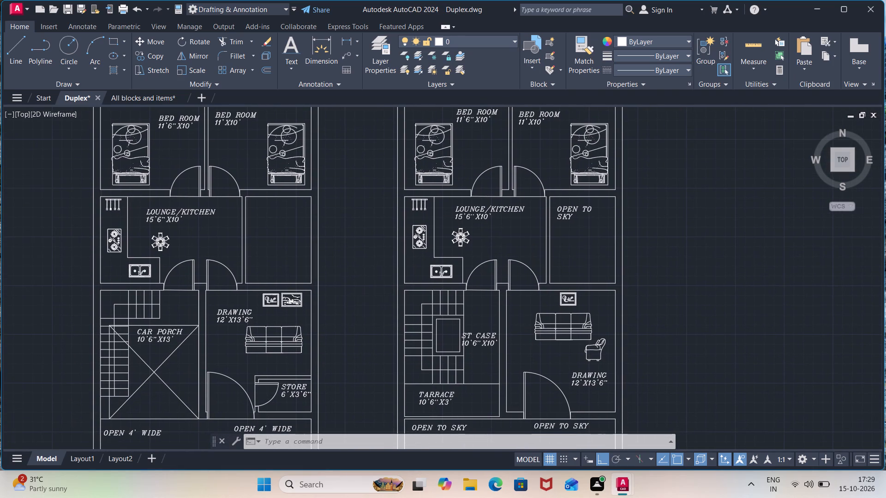
# Draw a closed upright rectangle 9" wide and 4' high with lines in the empty space east of the east plan.
pyautogui.scroll(1, 600, 252)
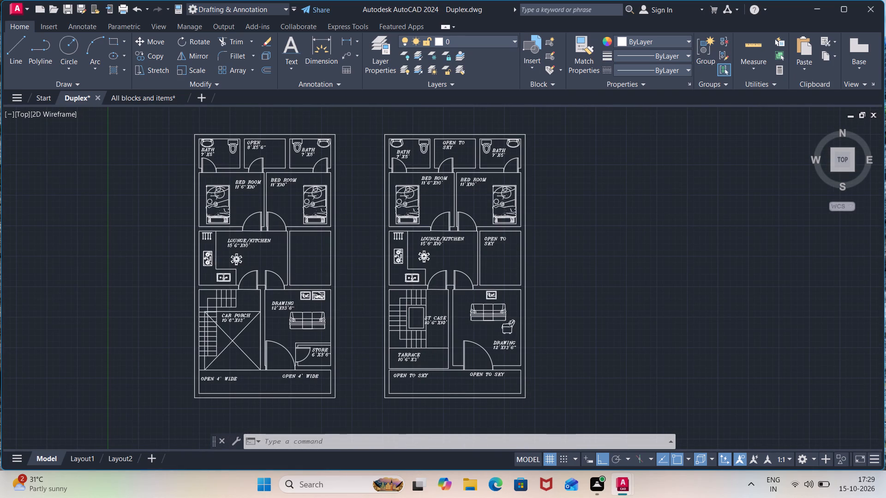
pyautogui.press('l')
pyautogui.press('Return')
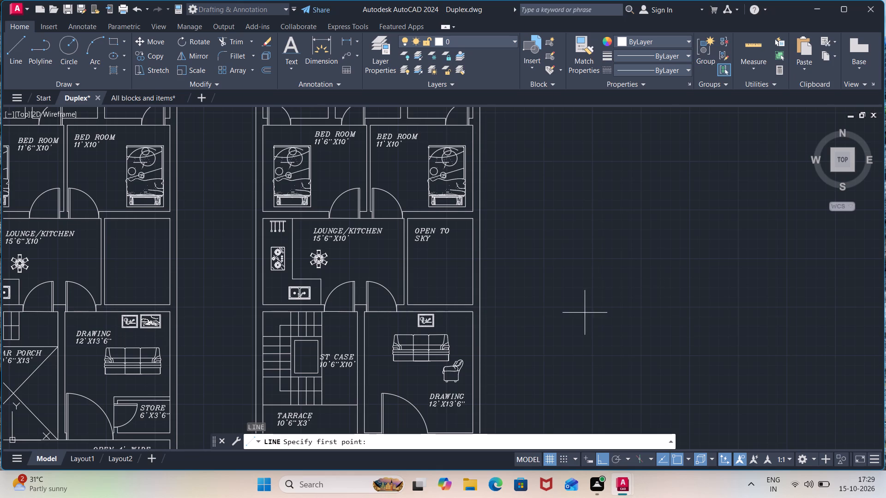
pyautogui.click(570, 320)
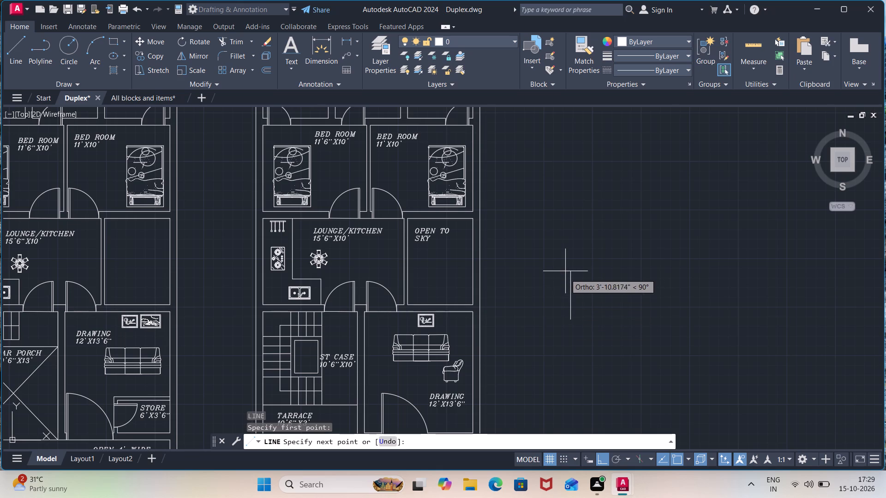
pyautogui.write("4'")
pyautogui.press('Return')
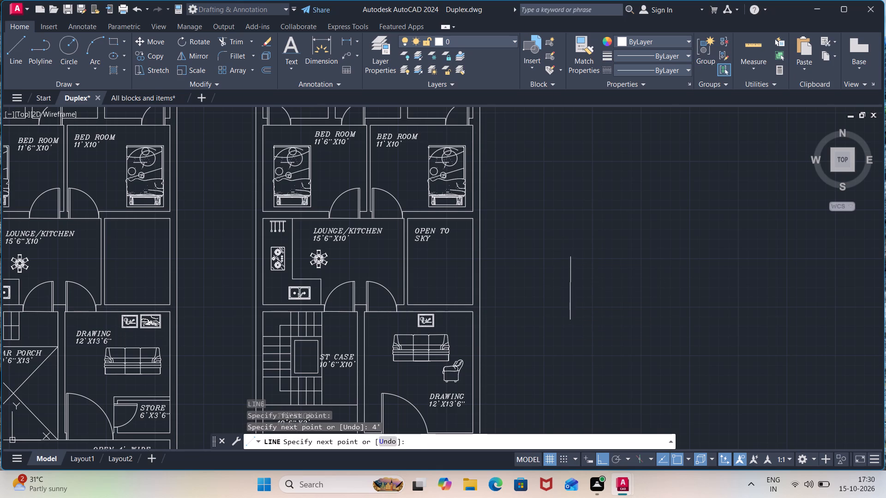
pyautogui.write('9"')
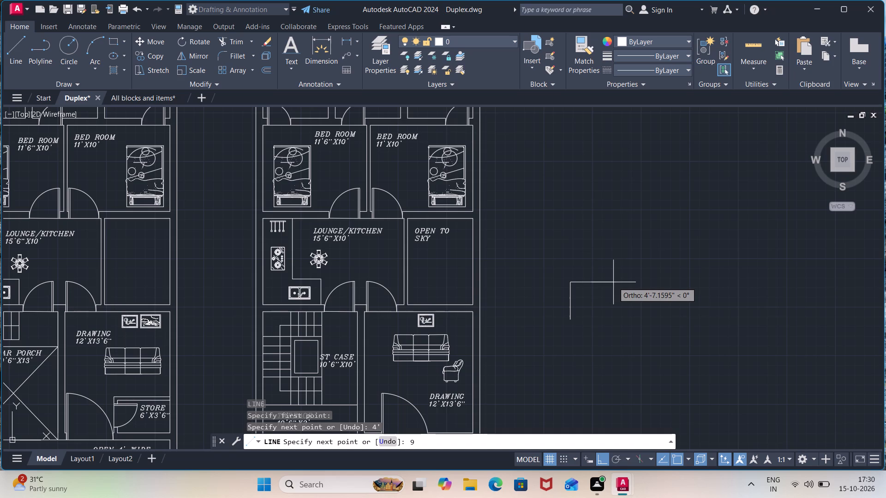
pyautogui.press('Return')
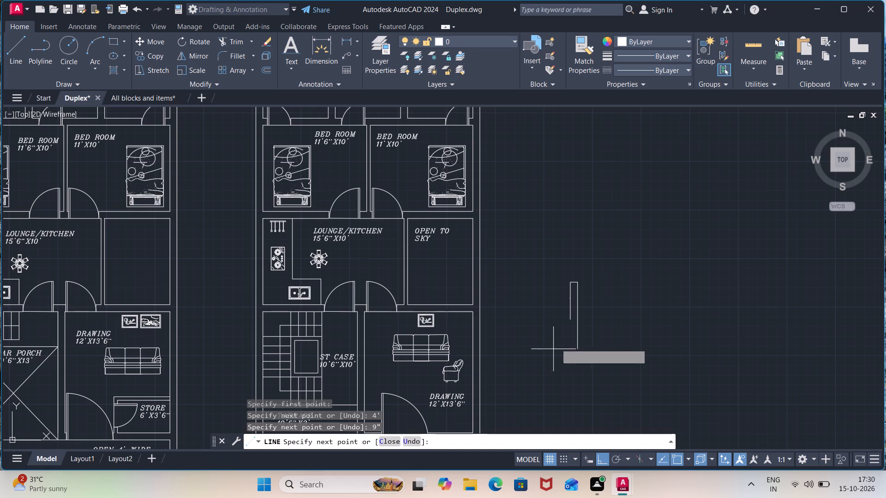
pyautogui.write("4'")
pyautogui.press('Return')
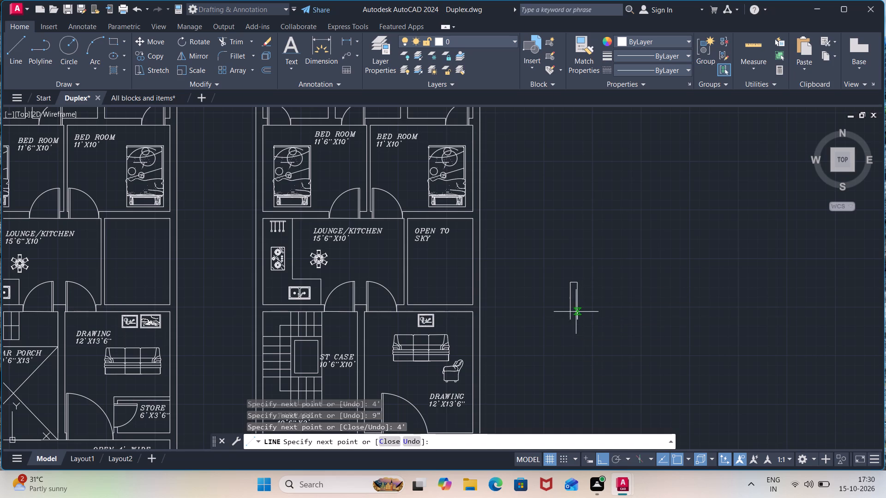
pyautogui.scroll(2, 575, 322)
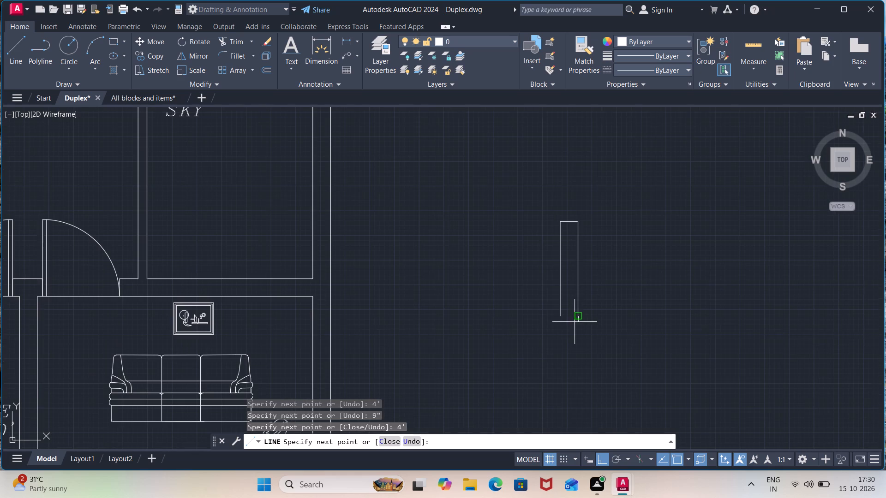
pyautogui.click(562, 317)
pyautogui.press('Escape')
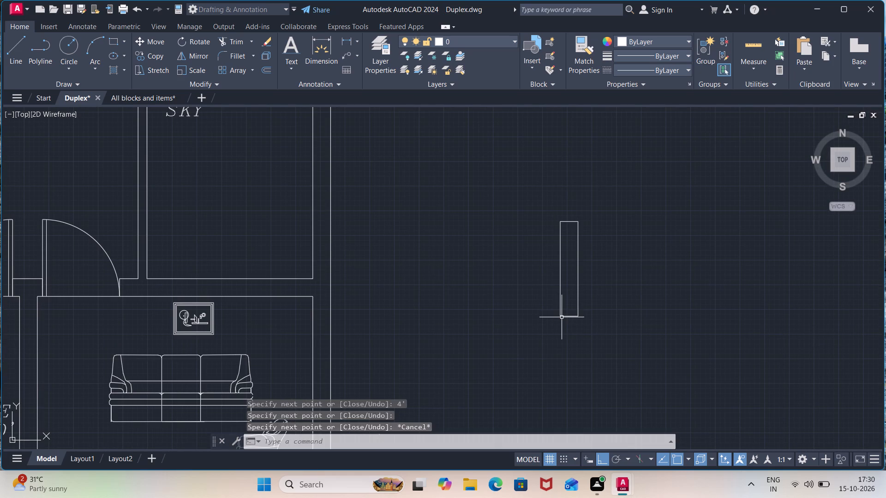
# Draw a second closed upright rectangle 9" wide and 4' high with lines, just east of the first one.
pyautogui.scroll(-1, 587, 312)
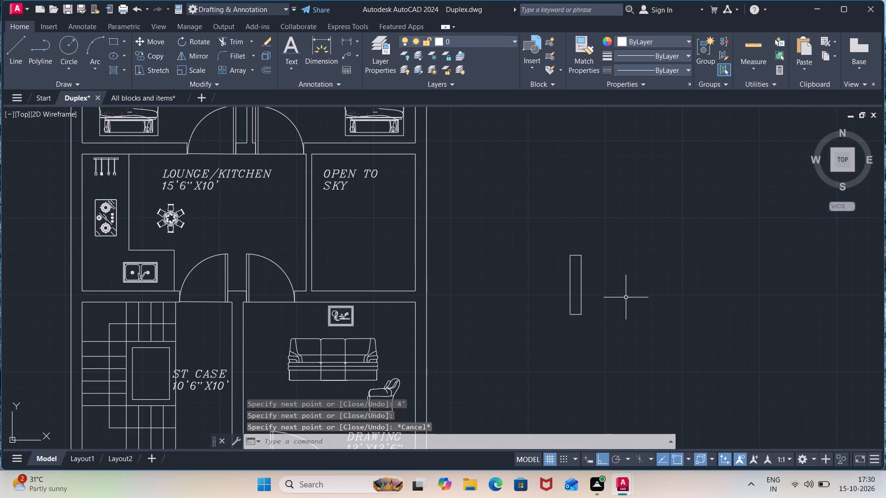
pyautogui.moveTo(626, 297); pyautogui.dragTo(519, 302, button='middle')
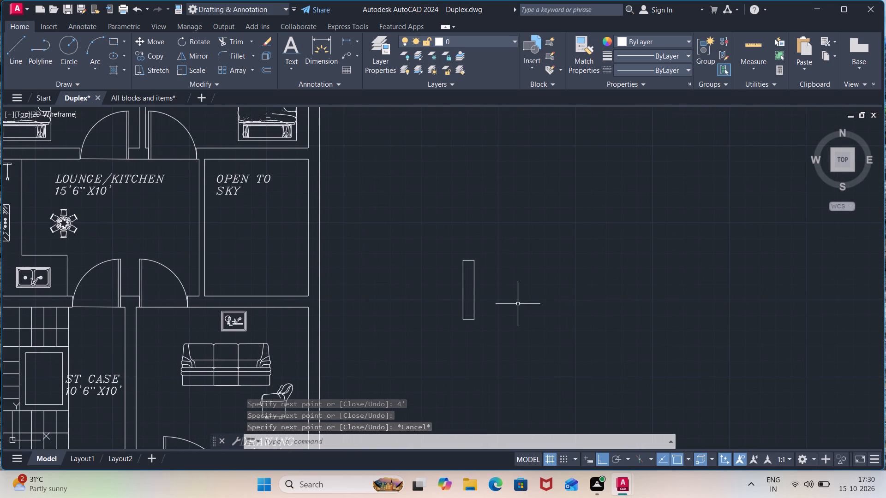
pyautogui.press('l')
pyautogui.press('Return')
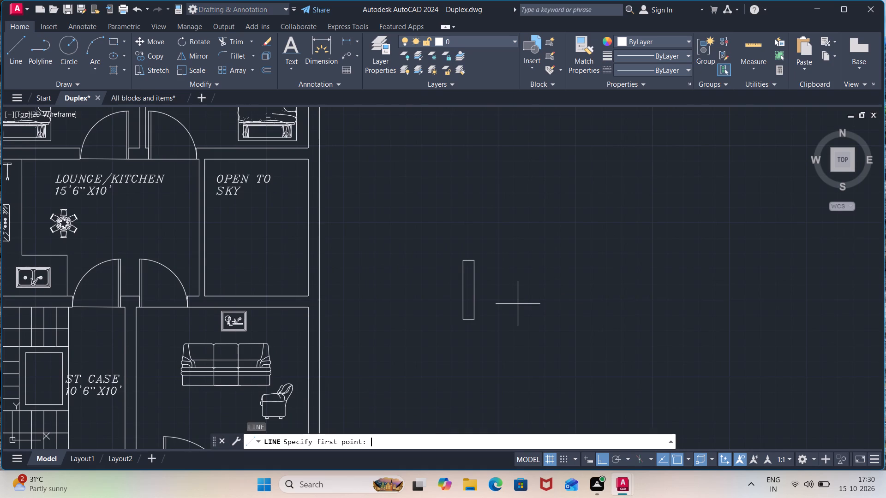
pyautogui.click(521, 321)
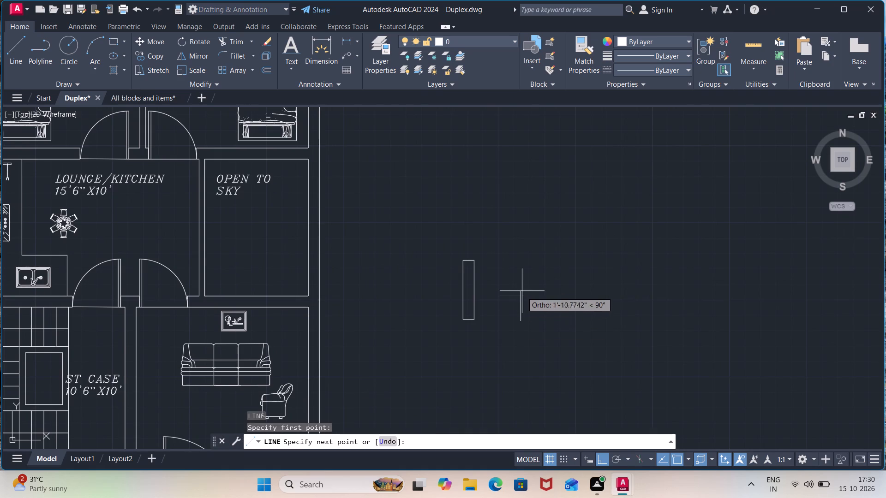
pyautogui.write("4'")
pyautogui.press('Return')
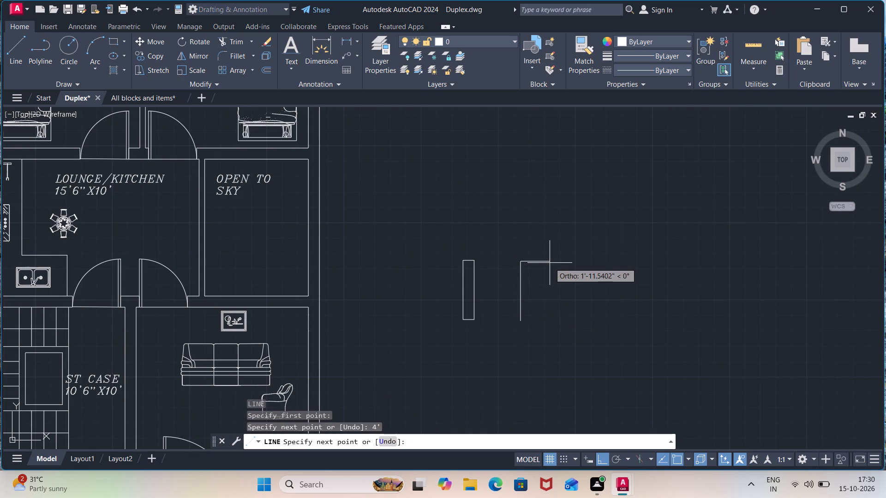
pyautogui.write('9"')
pyautogui.press('Return')
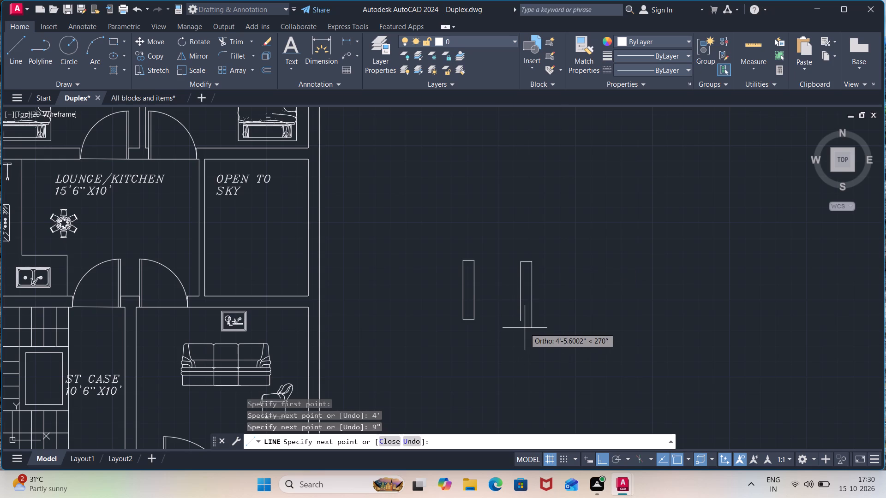
pyautogui.write("4'")
pyautogui.press('Return')
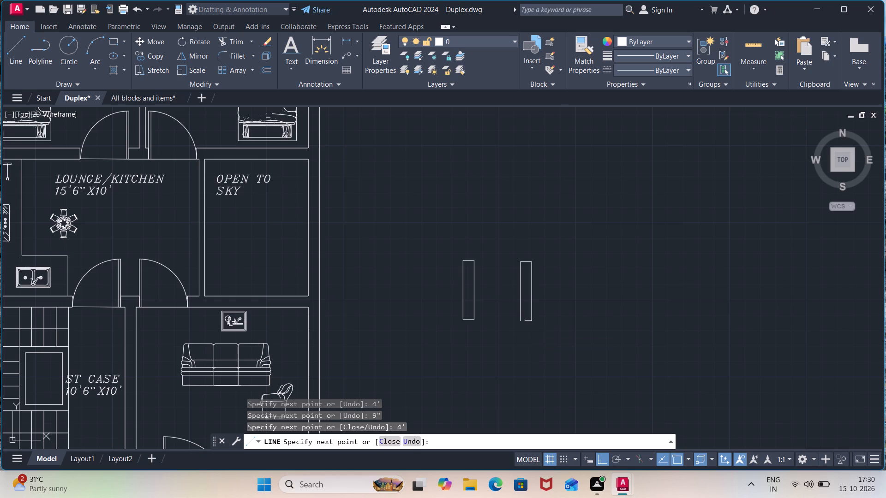
pyautogui.click(520, 321)
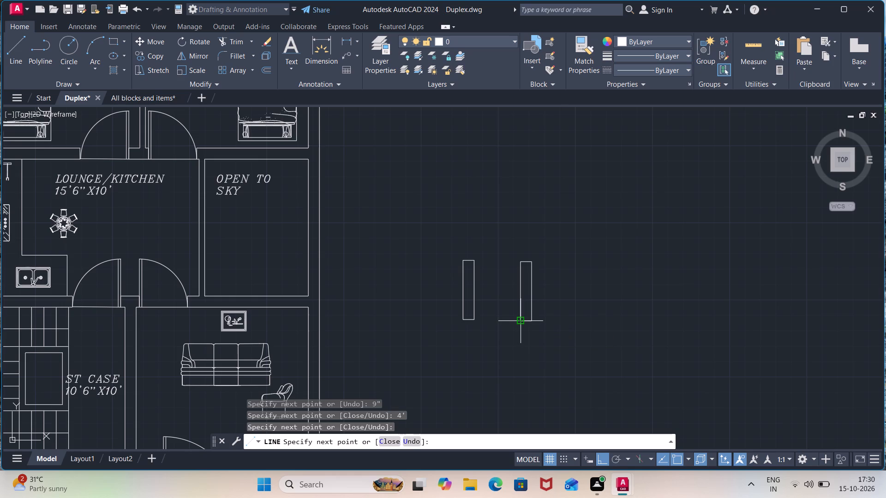
pyautogui.press('Escape')
# Draw a vertical centre line in each of the two rectangles, between the midpoints of their short sides.
pyautogui.press('l')
pyautogui.press('Return')
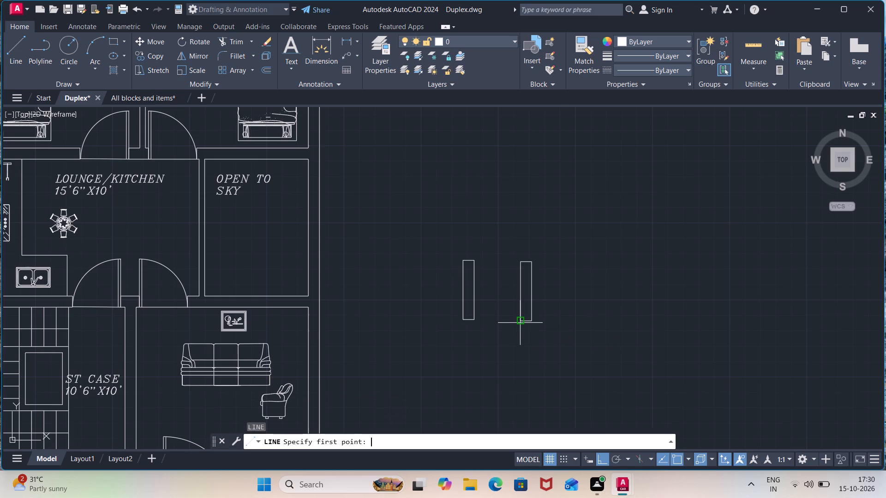
pyautogui.click(527, 323)
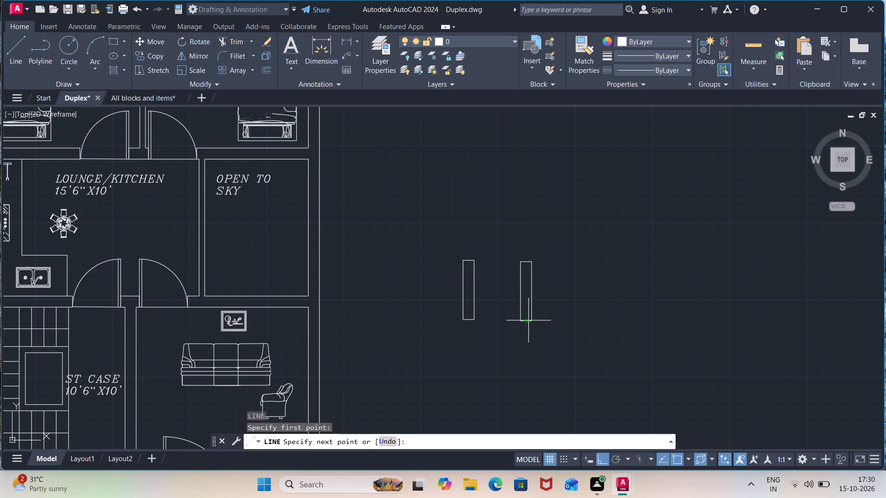
pyautogui.click(525, 261)
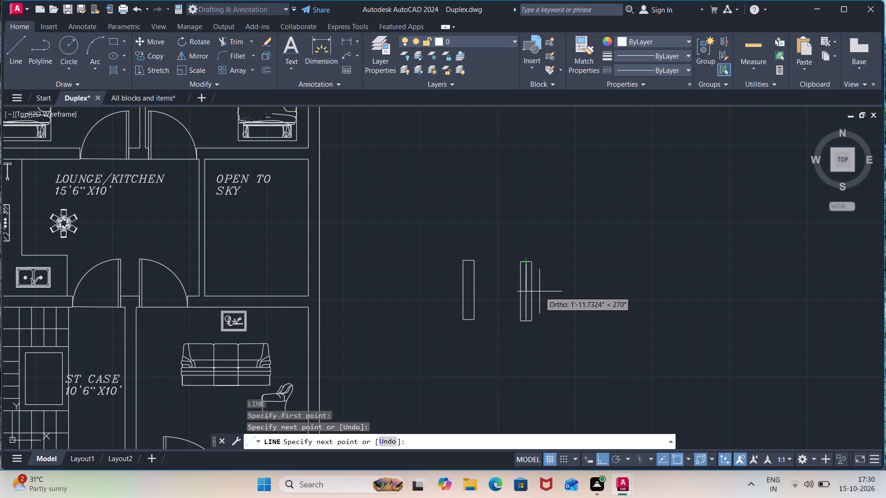
pyautogui.press('Escape')
pyautogui.press('l')
pyautogui.press('Return')
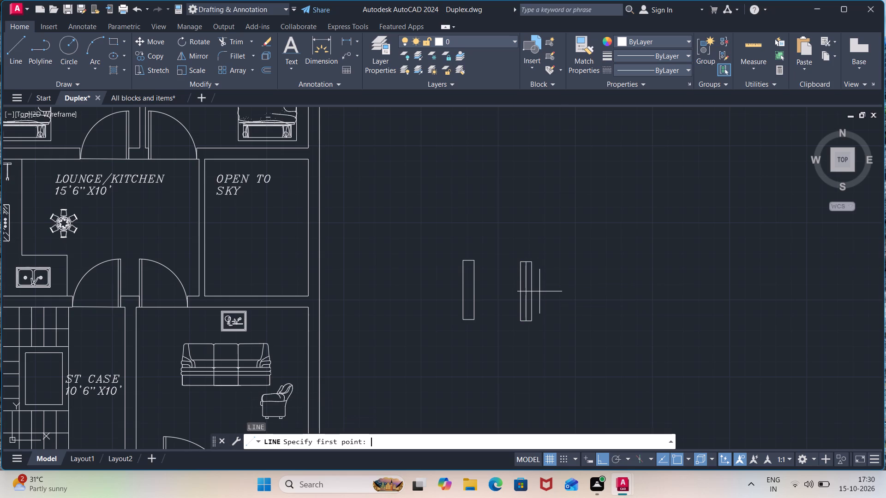
pyautogui.click(471, 319)
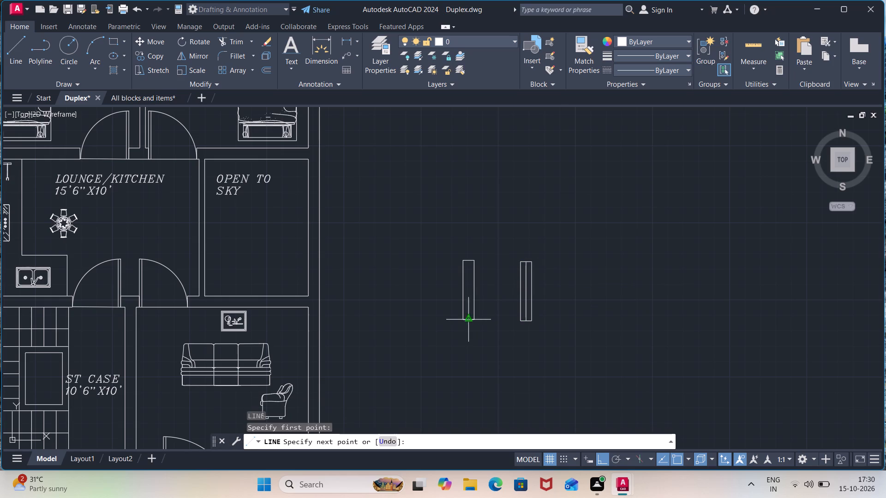
pyautogui.click(468, 262)
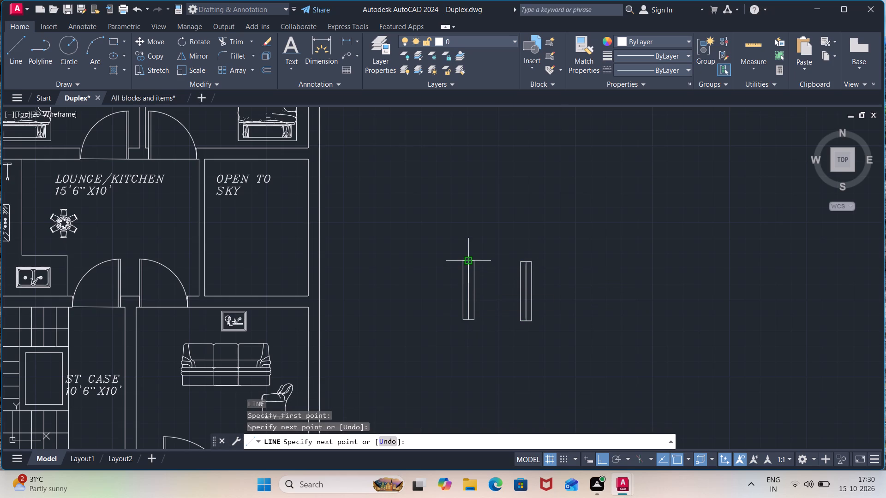
pyautogui.press('Escape')
# Offset the west rectangle's centre line 1.5" to both sides.
pyautogui.press('o')
pyautogui.press('Return')
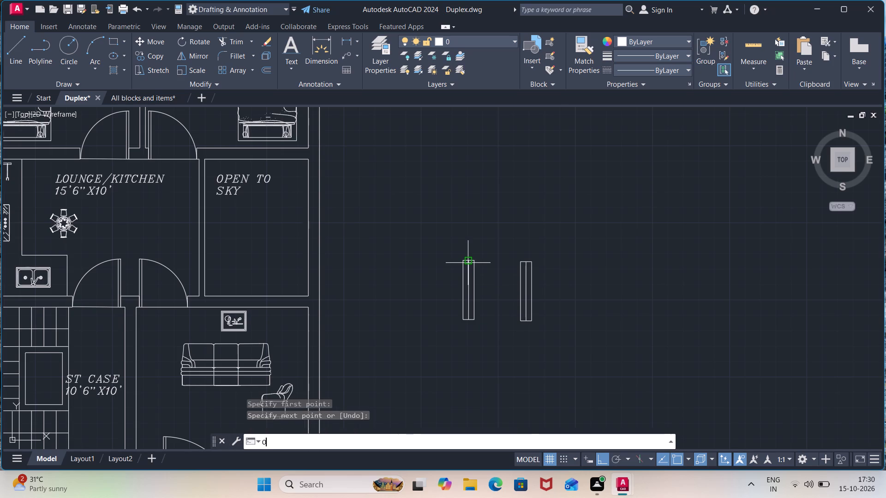
pyautogui.write('1.5"')
pyautogui.press('Return')
pyautogui.scroll(3, 468, 263)
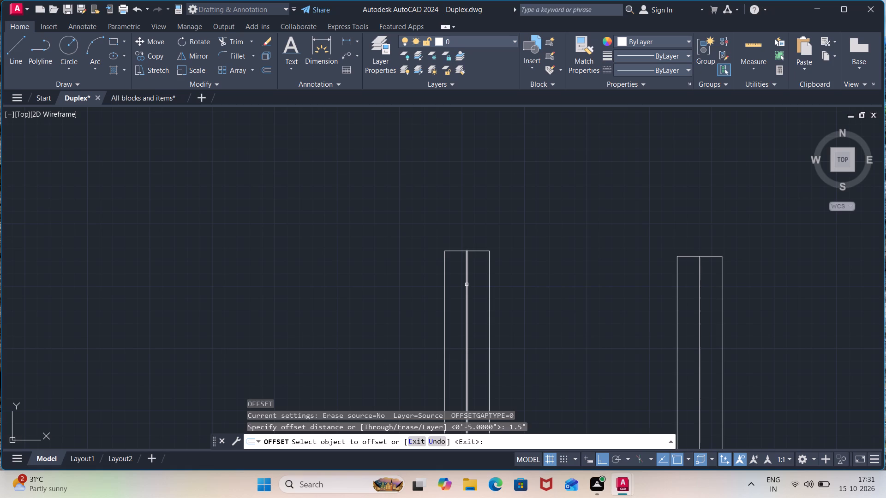
pyautogui.click(467, 286)
pyautogui.click(479, 285)
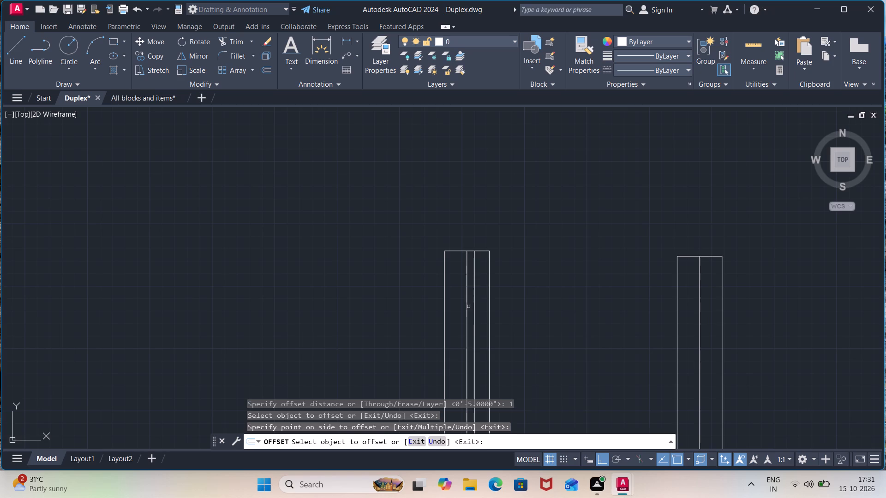
pyautogui.click(468, 307)
pyautogui.click(458, 310)
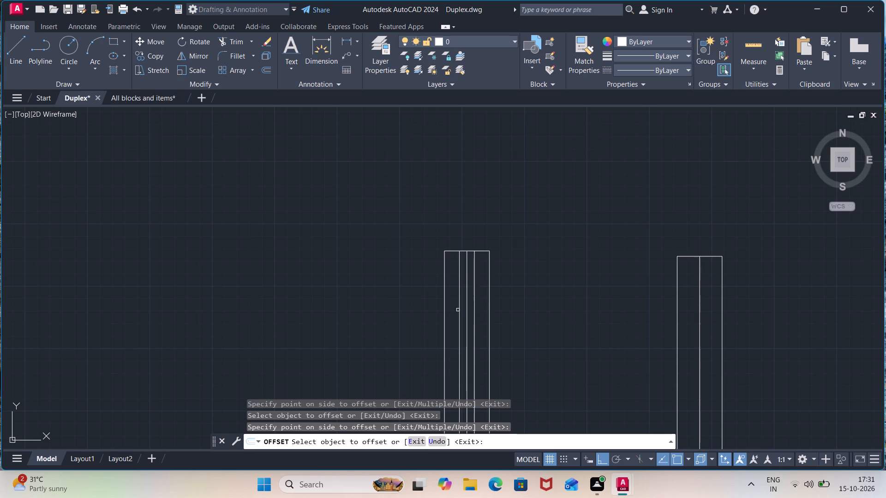
# Offset the east rectangle's centre line 1.5" to both sides.
pyautogui.scroll(-1, 458, 310)
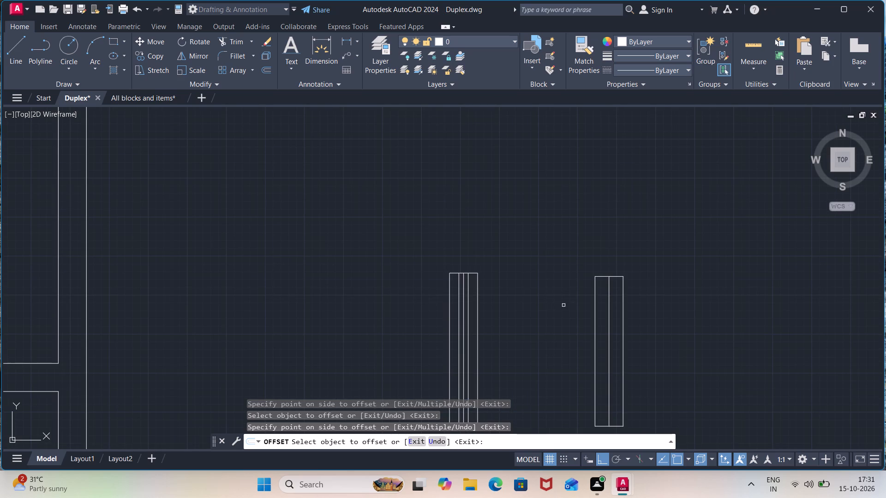
pyautogui.click(610, 312)
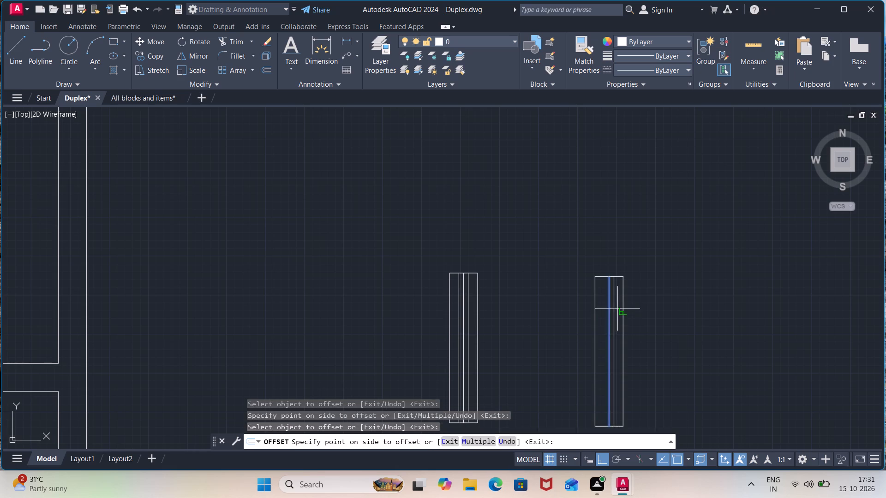
pyautogui.click(618, 308)
pyautogui.click(608, 319)
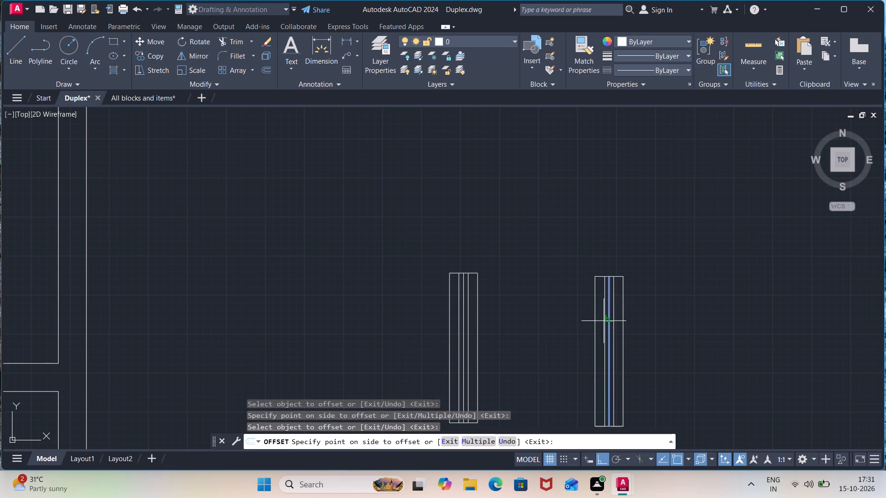
pyautogui.click(604, 321)
pyautogui.press('Escape')
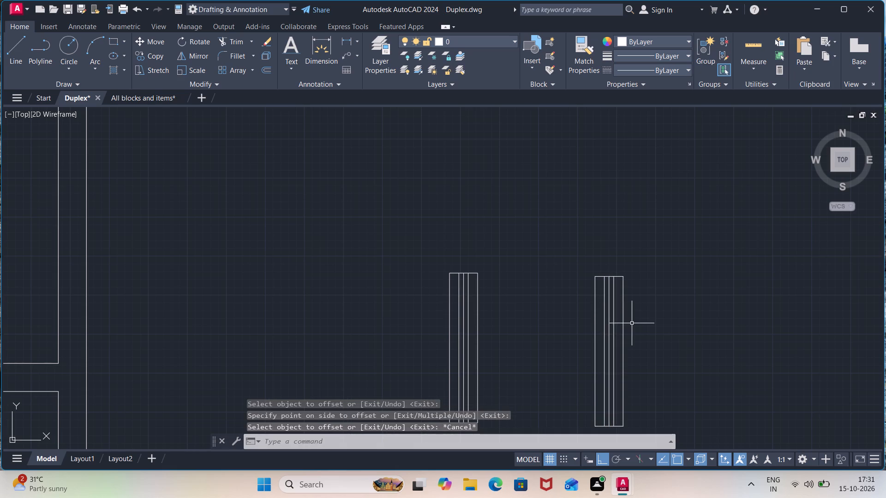
# Erase the original centre line from both rectangles, keeping the offset lines.
pyautogui.click(609, 330)
pyautogui.press('Delete')
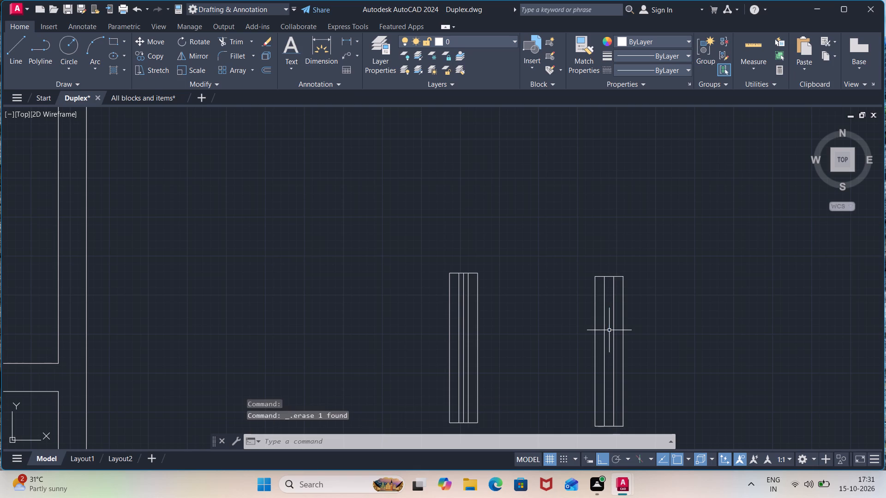
pyautogui.click(462, 370)
pyautogui.press('Delete')
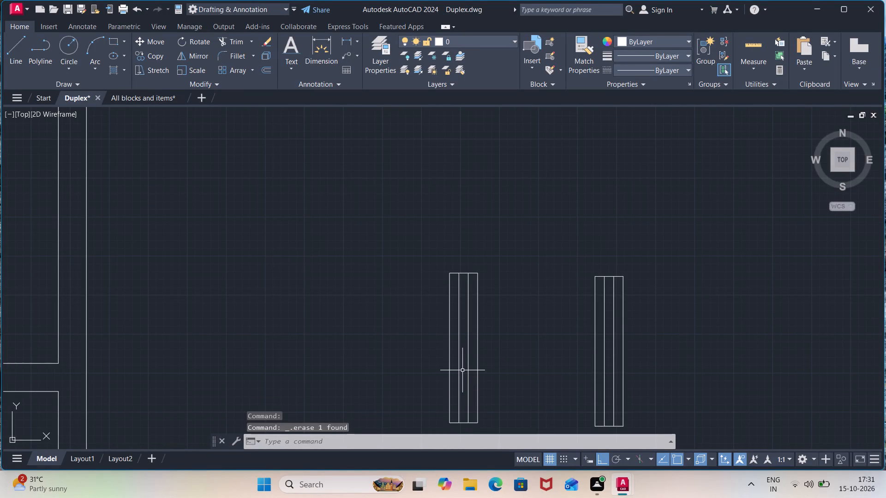
# Move the west window symbol by its lower-left corner onto the east wall of the east plan's DRAWING room.
pyautogui.scroll(-2, 469, 361)
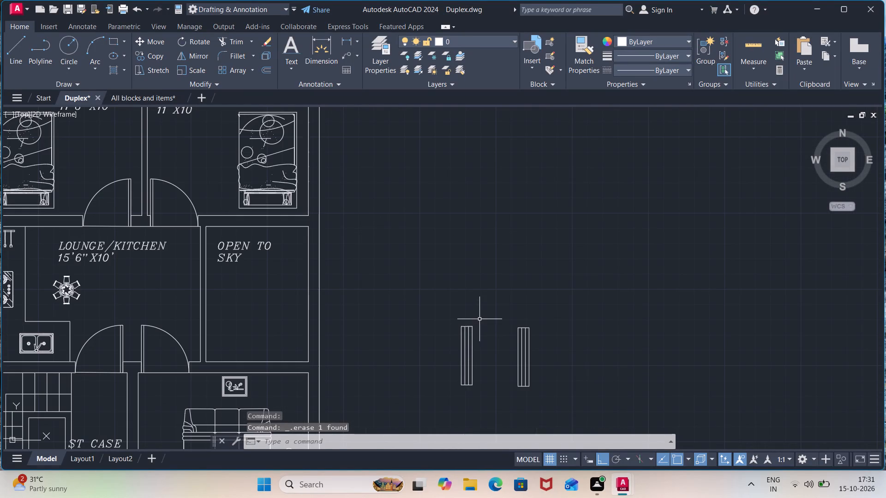
pyautogui.click(479, 319)
pyautogui.click(443, 396)
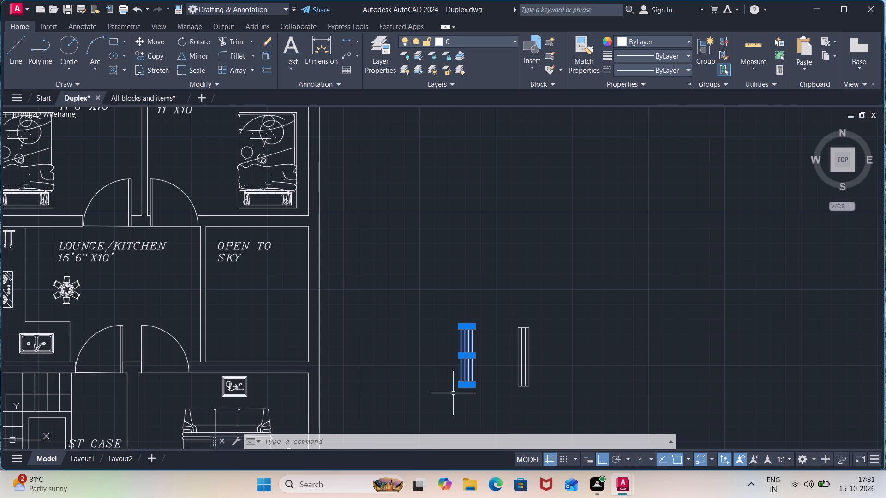
pyautogui.press('m')
pyautogui.press('Return')
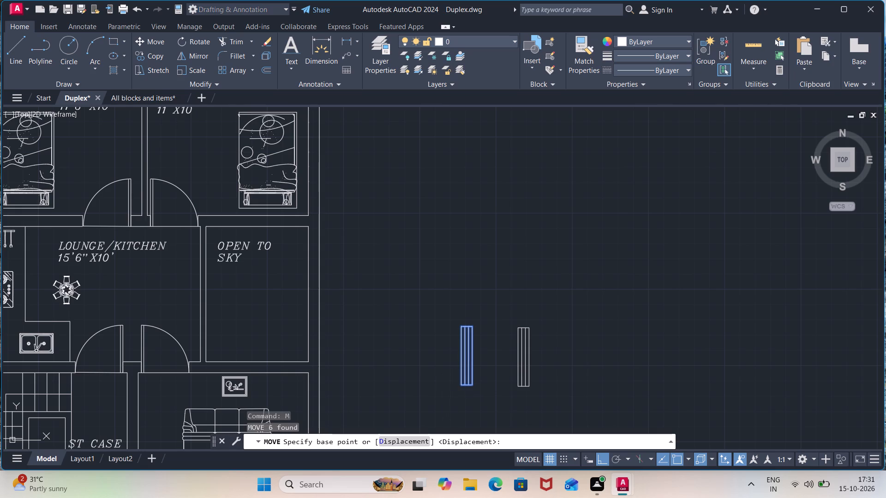
pyautogui.click(459, 387)
pyautogui.moveTo(369, 385); pyautogui.dragTo(359, 292, button='middle')
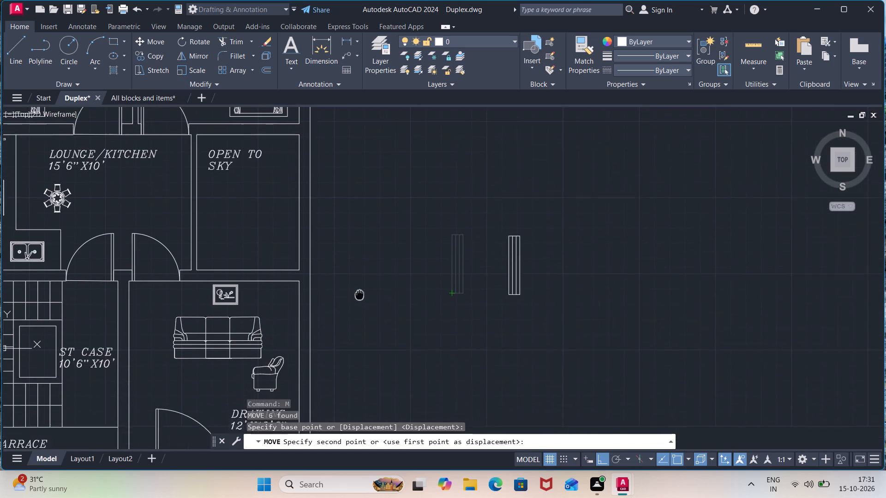
pyautogui.moveTo(359, 292); pyautogui.dragTo(358, 141, button='middle')
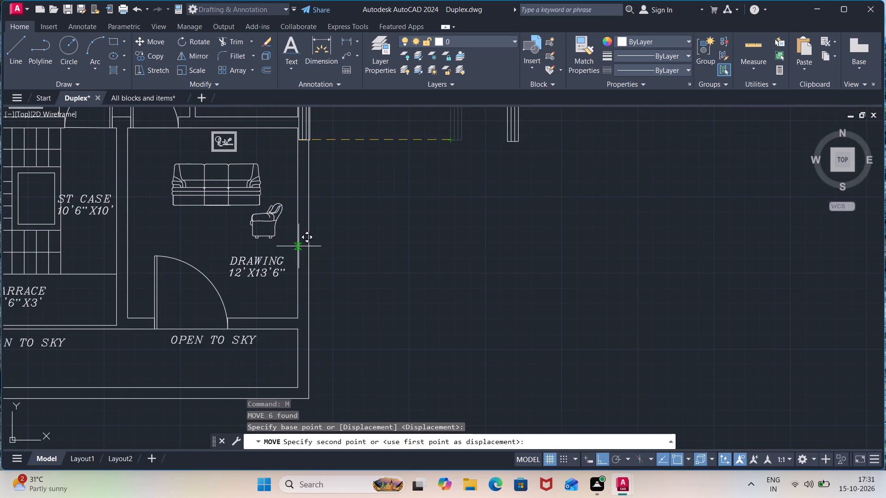
pyautogui.click(299, 246)
# Copy the remaining window symbol by its lower-left corner into the east and west walls of the east plan's ST CASE.
pyautogui.scroll(-1, 392, 212)
pyautogui.moveTo(401, 207); pyautogui.dragTo(425, 276, button='middle')
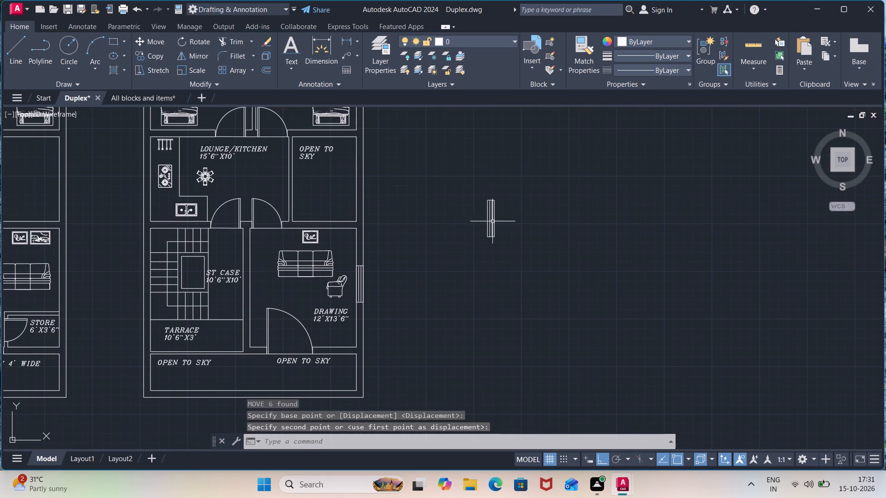
pyautogui.click(502, 197)
pyautogui.click(474, 249)
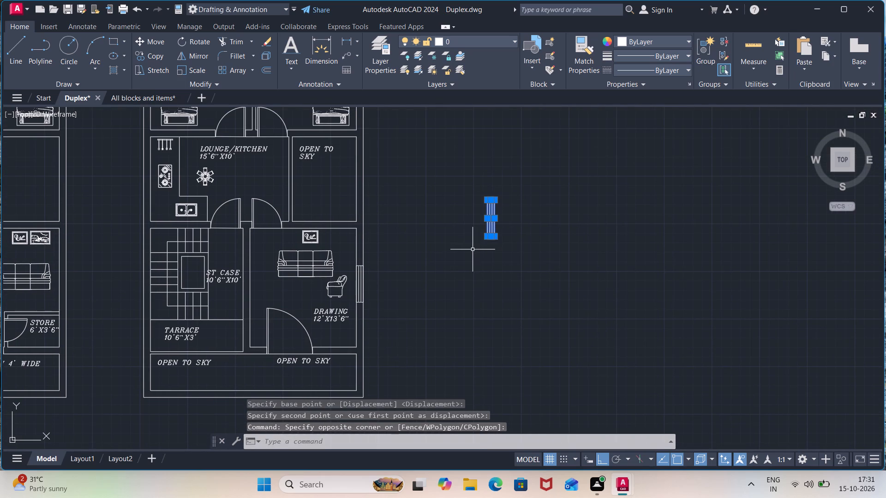
pyautogui.write('CO')
pyautogui.press('Return')
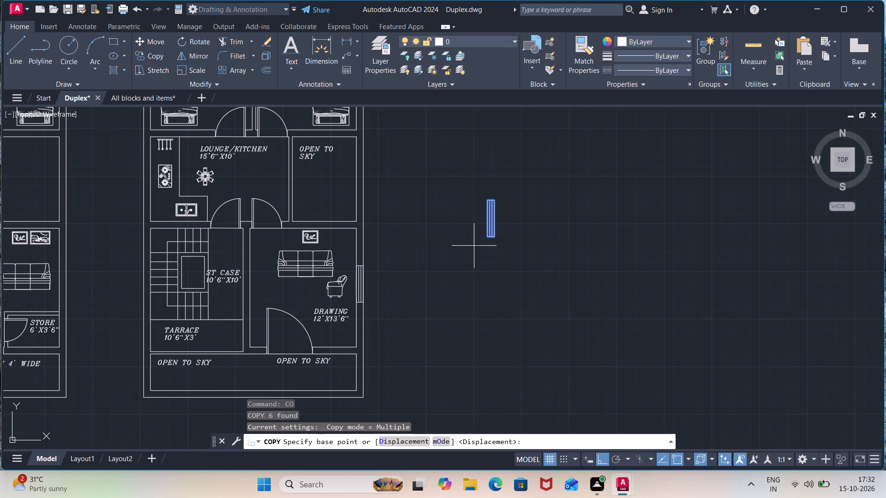
pyautogui.scroll(3, 476, 243)
pyautogui.click(499, 231)
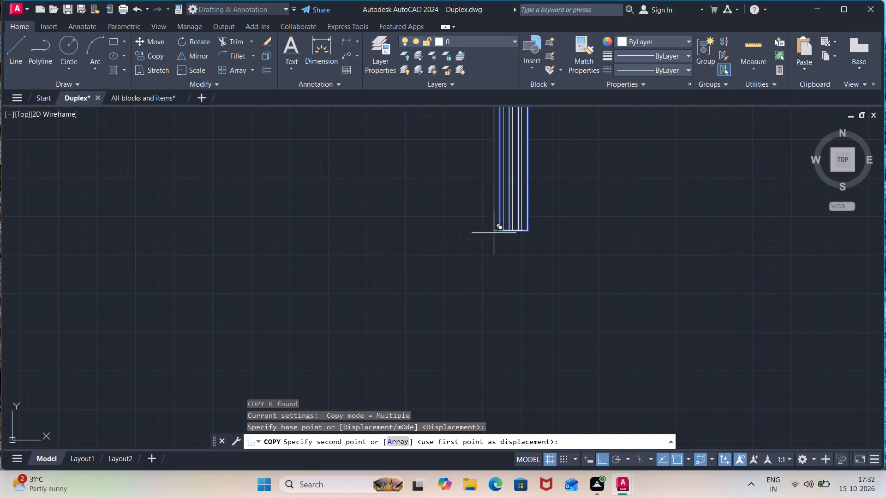
pyautogui.scroll(-2, 350, 299)
pyautogui.moveTo(288, 321); pyautogui.dragTo(728, 191, button='middle')
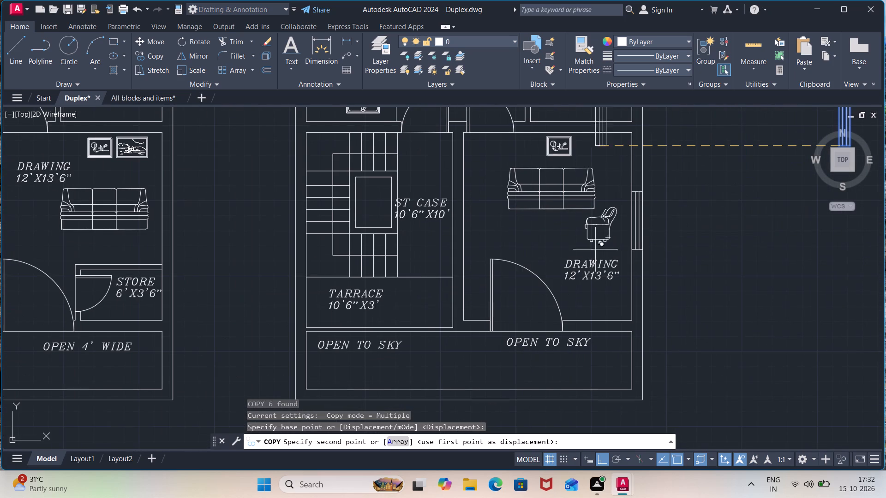
pyautogui.click(454, 263)
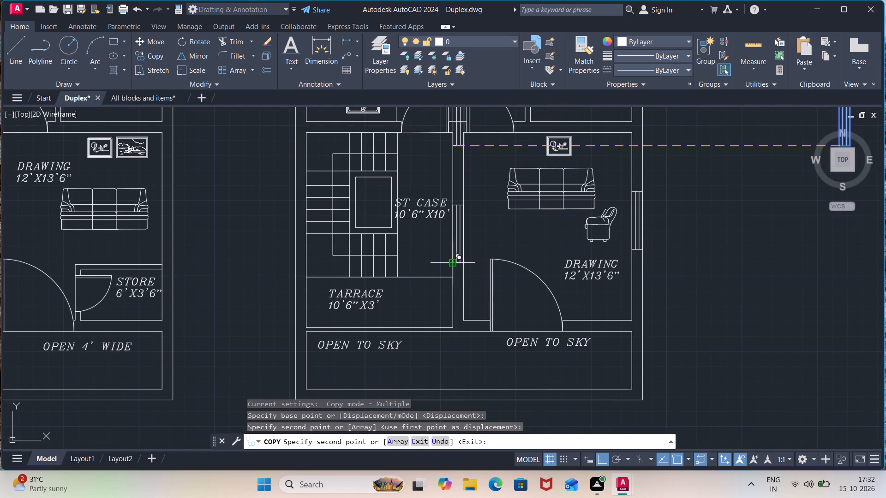
pyautogui.scroll(-2, 485, 265)
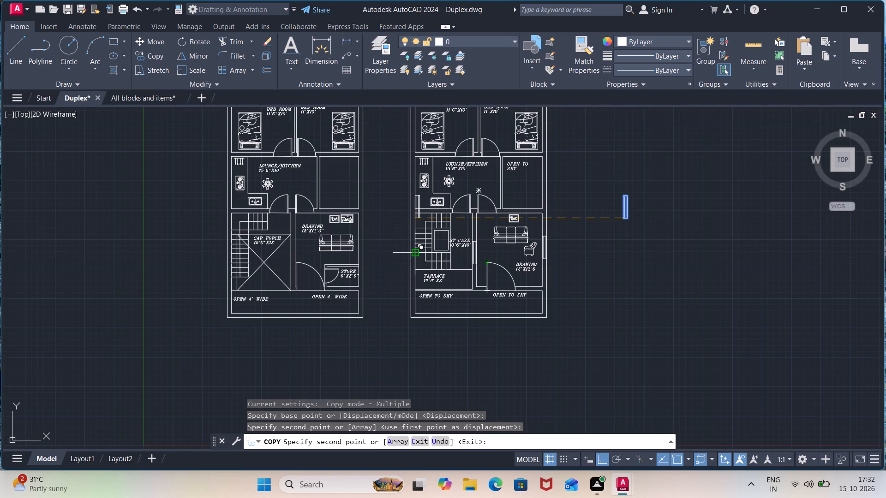
pyautogui.scroll(2, 415, 255)
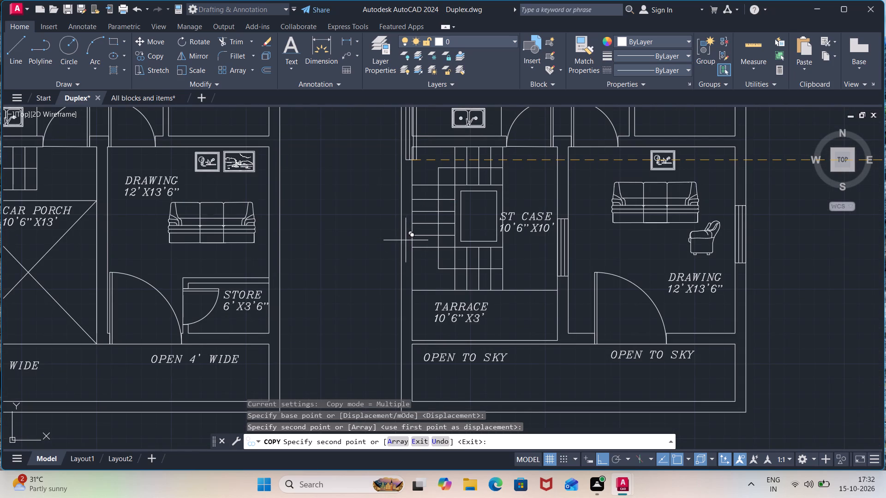
pyautogui.click(406, 241)
# Place another window copy in the east wall of the west plan's DRAWING room, above the STORE.
pyautogui.scroll(-1, 439, 234)
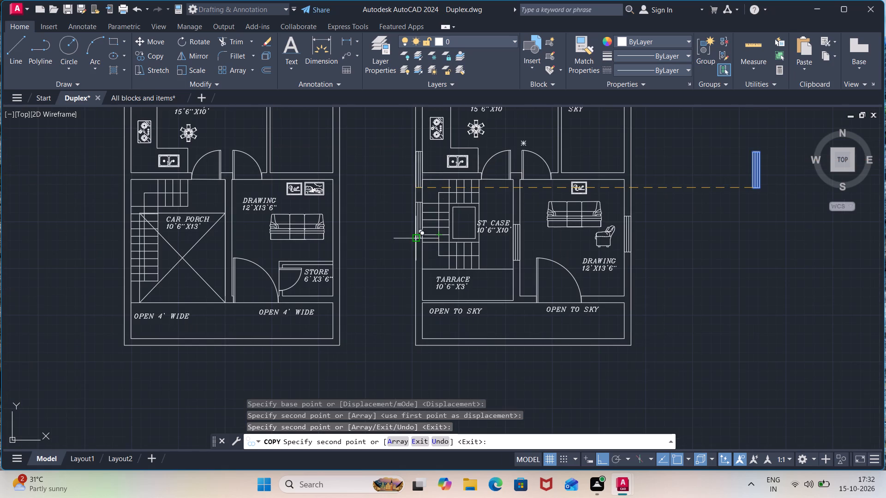
pyautogui.scroll(2, 335, 255)
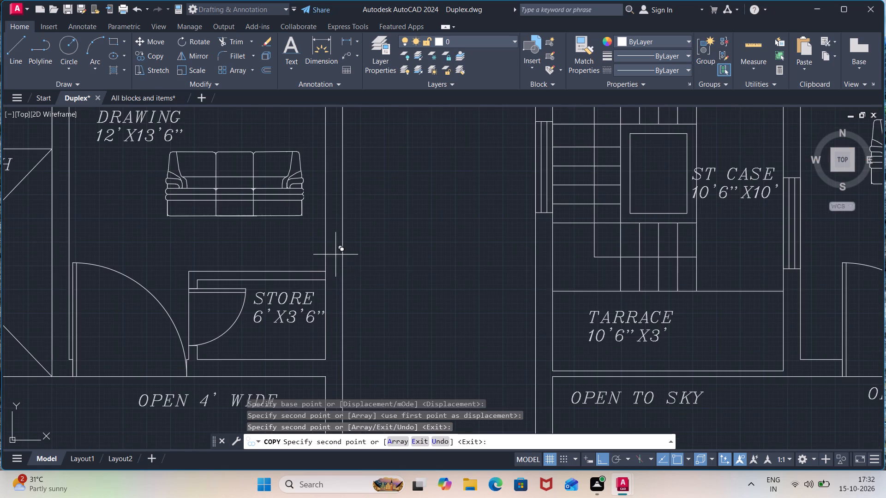
pyautogui.click(328, 236)
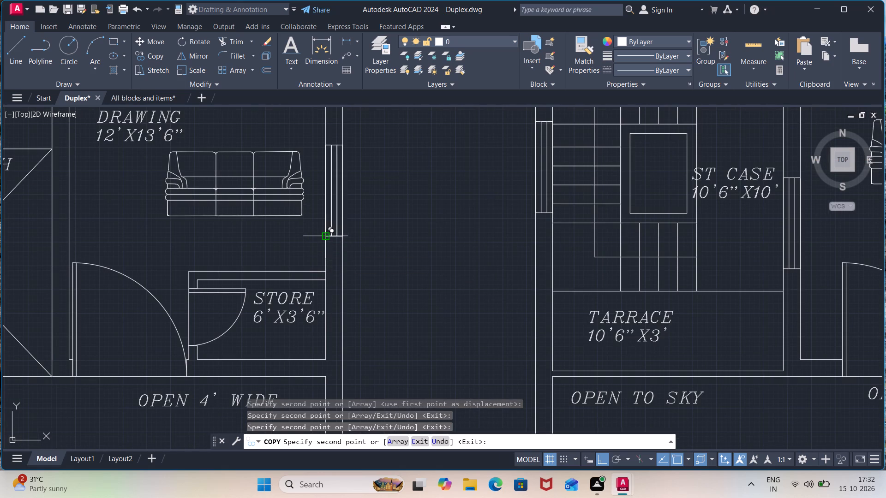
# Place window copies in the CAR PORCH's west wall and in the wall between the CAR PORCH and DRAWING room.
pyautogui.scroll(-2, 328, 236)
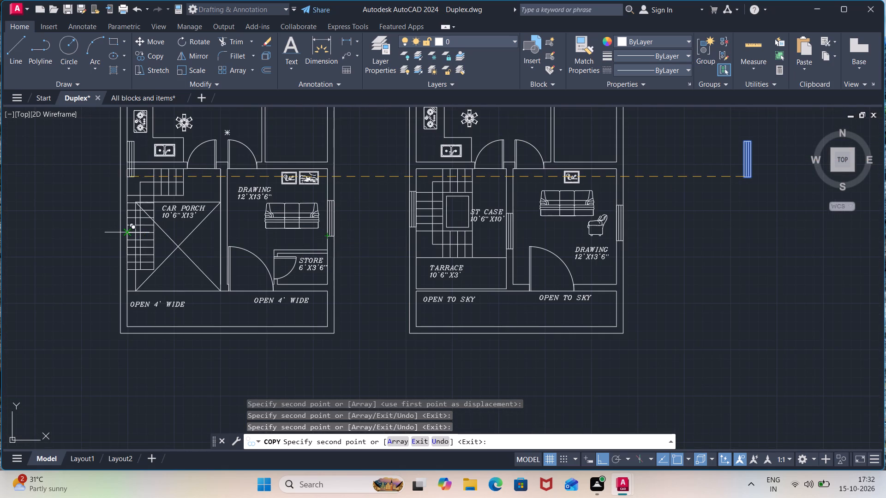
pyautogui.scroll(3, 129, 235)
pyautogui.click(94, 257)
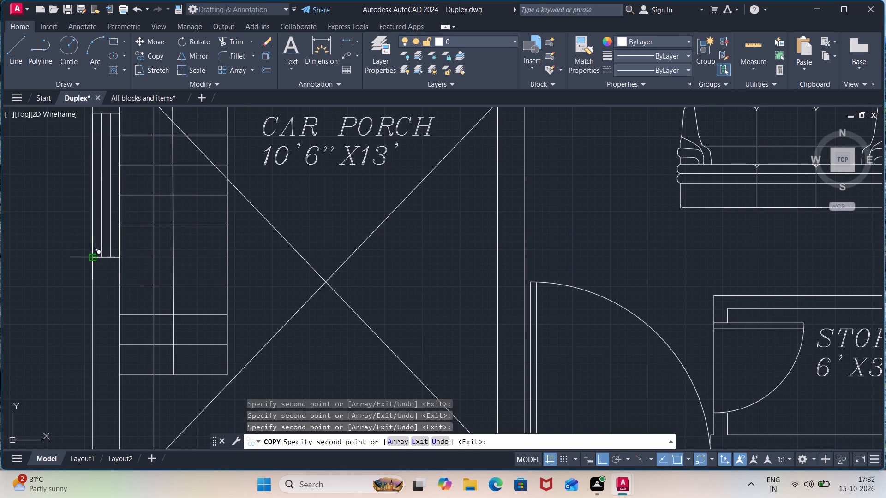
pyautogui.scroll(-2, 158, 251)
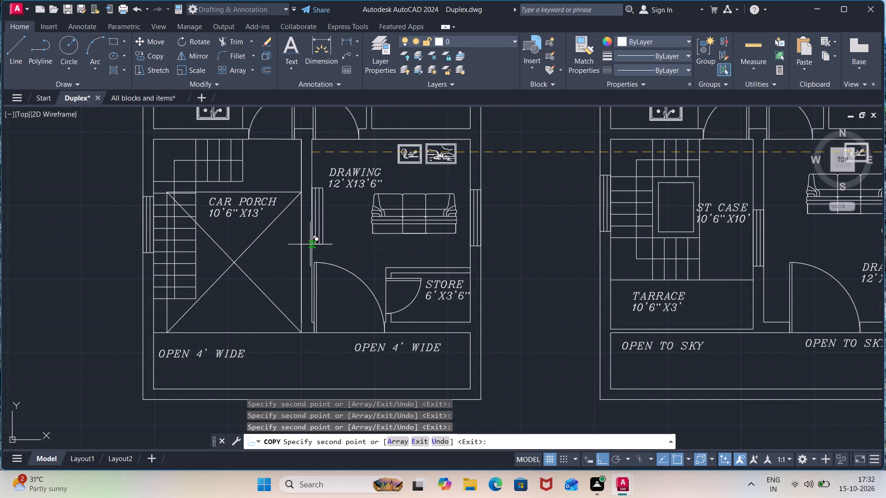
pyautogui.click(303, 245)
# Place window copies in the west plan's bedroom outer walls: east of the 11'X10' room and west of the 11'6"X10' room.
pyautogui.scroll(-1, 329, 222)
pyautogui.moveTo(329, 222); pyautogui.dragTo(343, 290, button='middle')
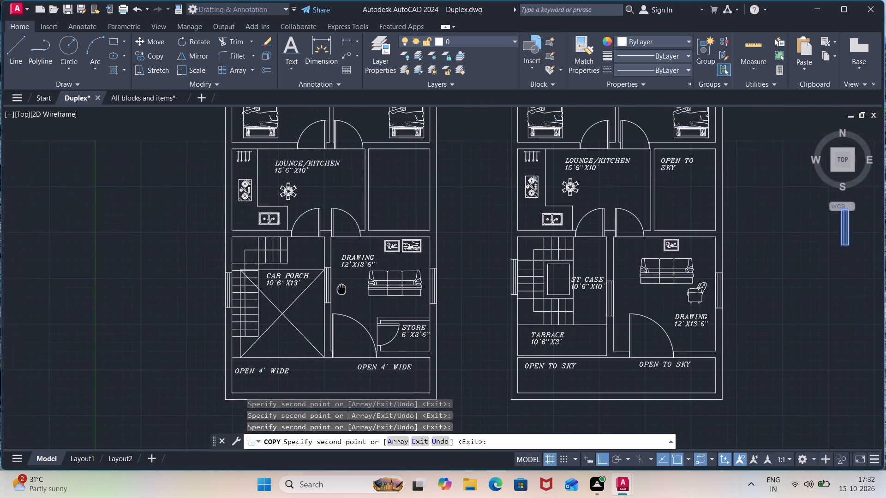
pyautogui.moveTo(343, 290); pyautogui.dragTo(345, 354, button='middle')
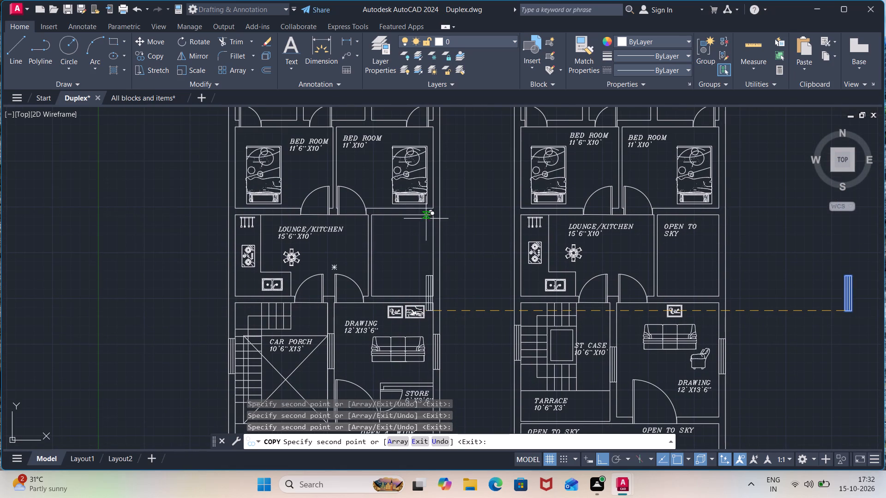
pyautogui.moveTo(432, 202); pyautogui.dragTo(433, 292, button='middle')
pyautogui.scroll(3, 436, 273)
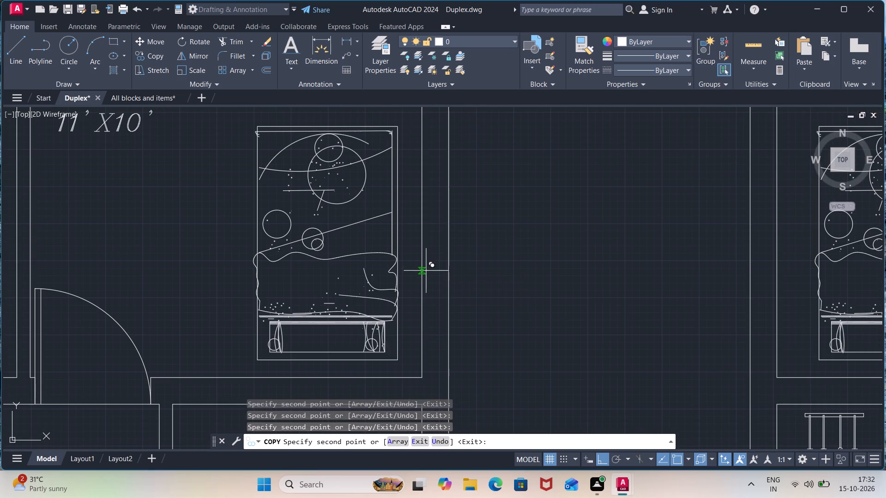
pyautogui.click(425, 272)
pyautogui.scroll(-3, 408, 285)
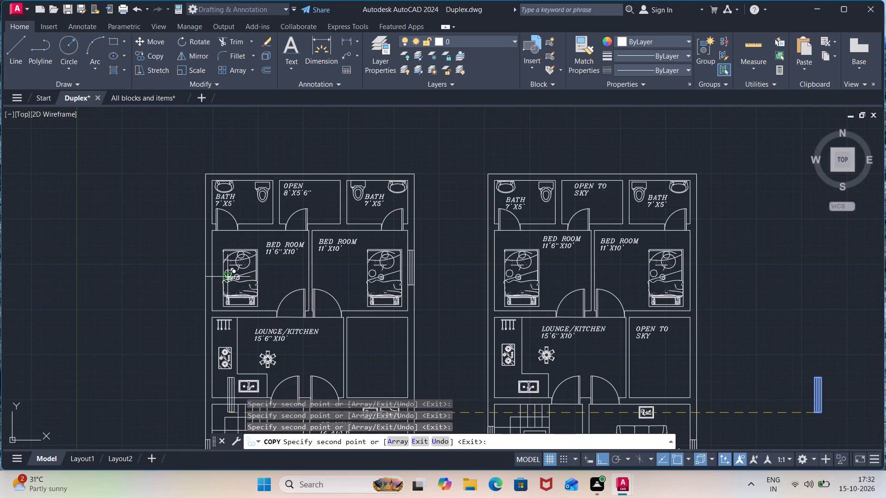
pyautogui.scroll(2, 216, 277)
pyautogui.click(194, 283)
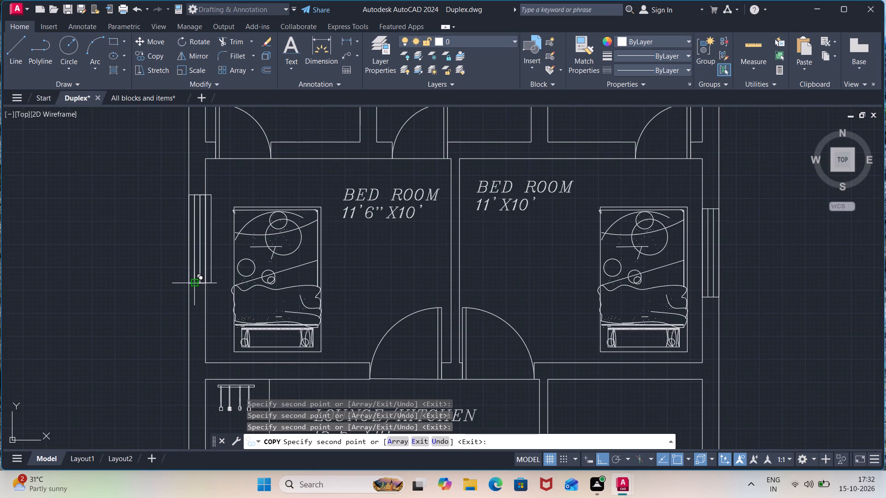
# Place a window copy in the west wall of the west plan's LOUNGE/KITCHEN, beside the stove.
pyautogui.scroll(-2, 336, 257)
pyautogui.moveTo(345, 298); pyautogui.dragTo(384, 245, button='middle')
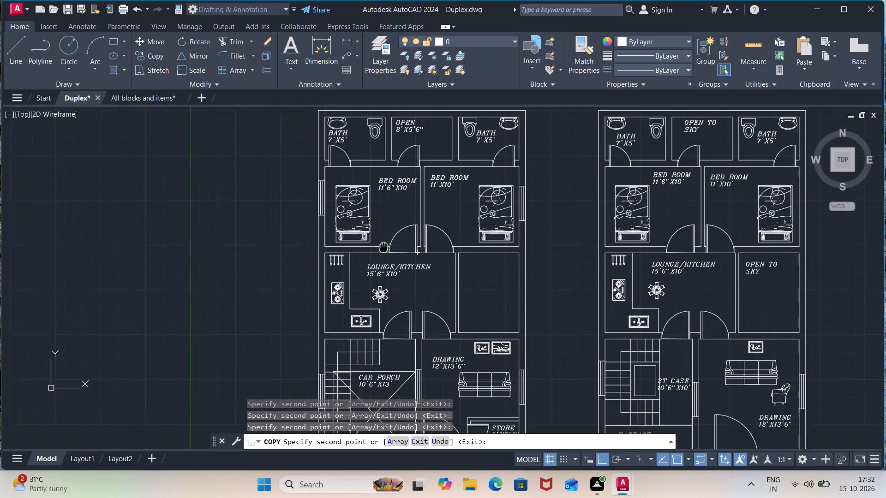
pyautogui.moveTo(384, 245); pyautogui.dragTo(411, 218, button='middle')
pyautogui.scroll(3, 347, 265)
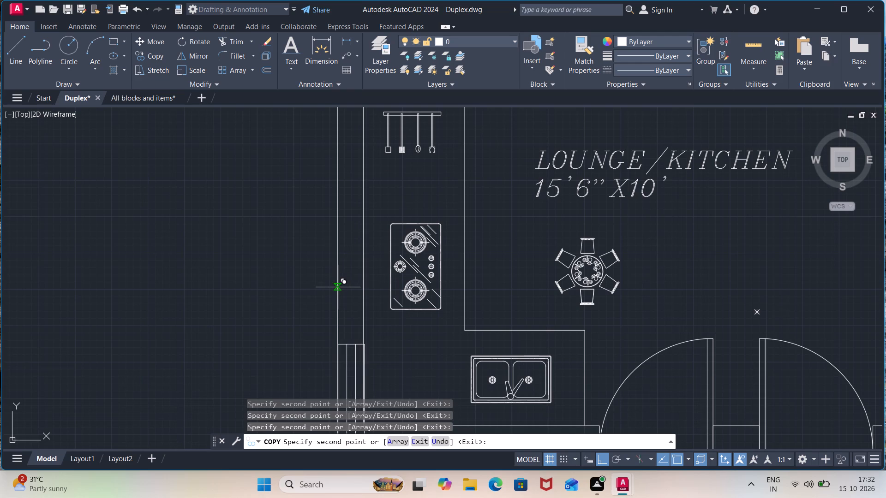
pyautogui.click(338, 287)
# Place window copies in the east plan's bedroom outer walls, east of the 11'X10' room and west of the 11'6"X10' room.
pyautogui.scroll(-3, 388, 290)
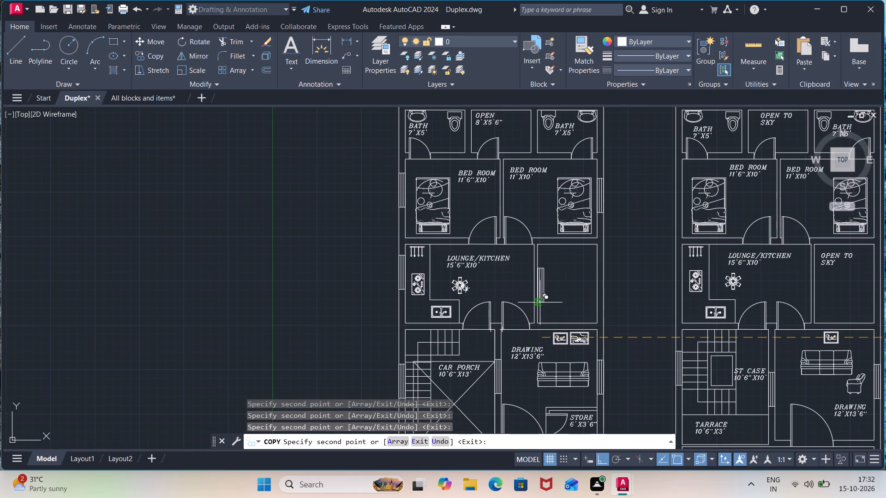
pyautogui.scroll(2, 598, 288)
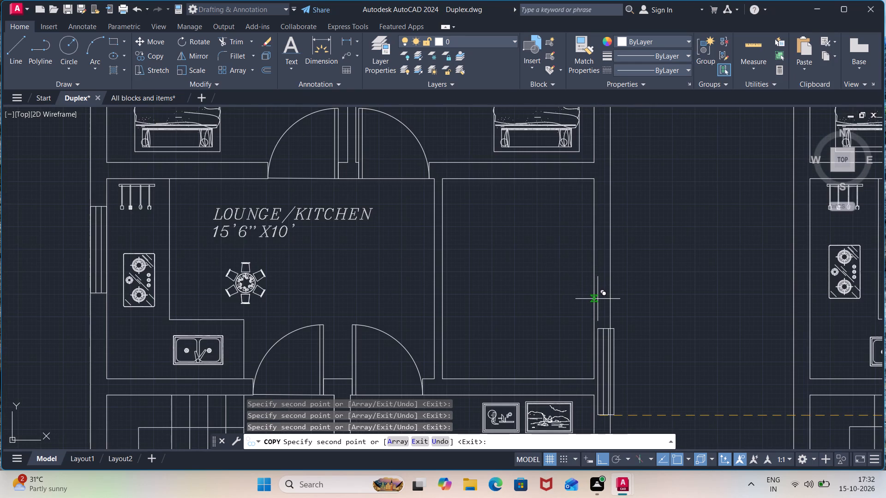
pyautogui.scroll(-2, 598, 299)
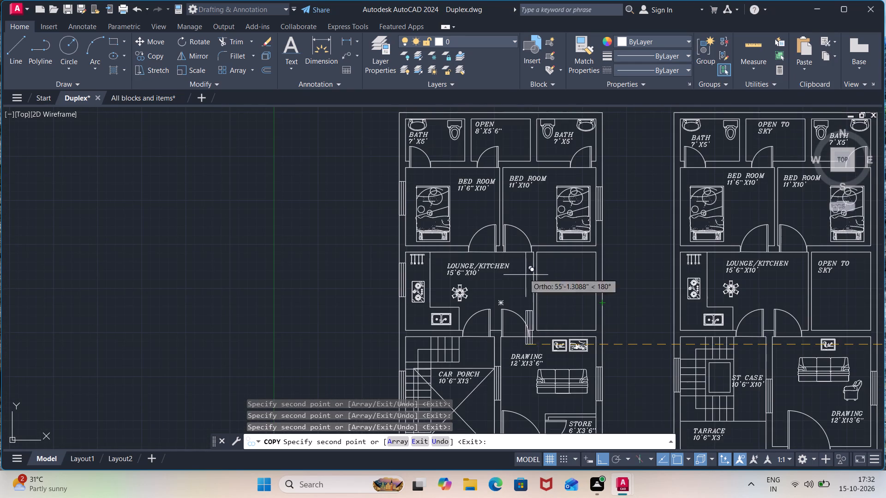
pyautogui.moveTo(552, 272); pyautogui.dragTo(590, 171, button='middle')
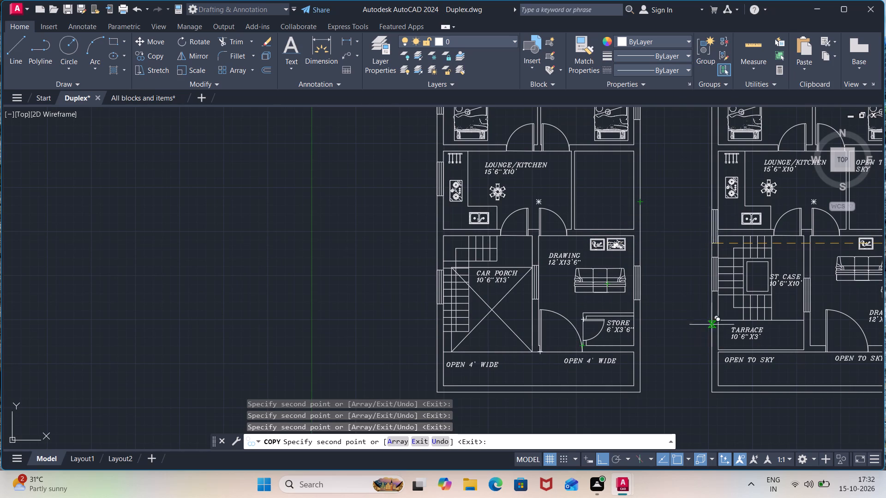
pyautogui.moveTo(799, 314); pyautogui.dragTo(530, 361, button='middle')
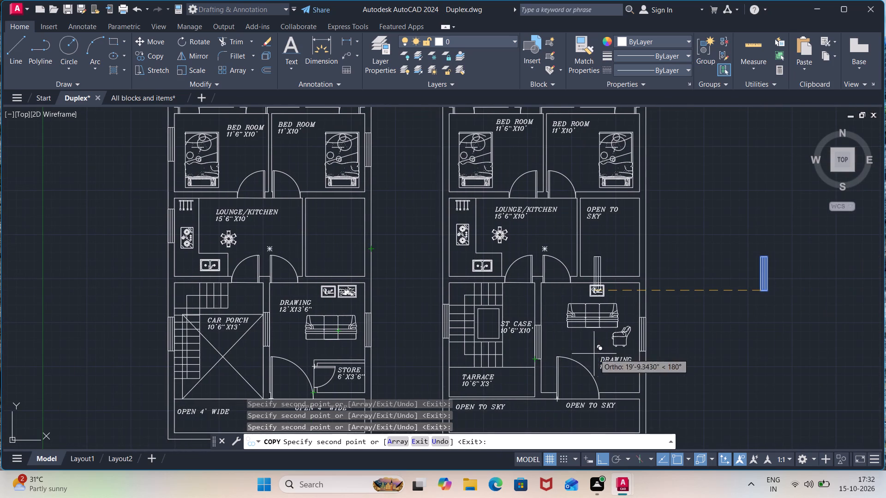
pyautogui.scroll(1, 640, 245)
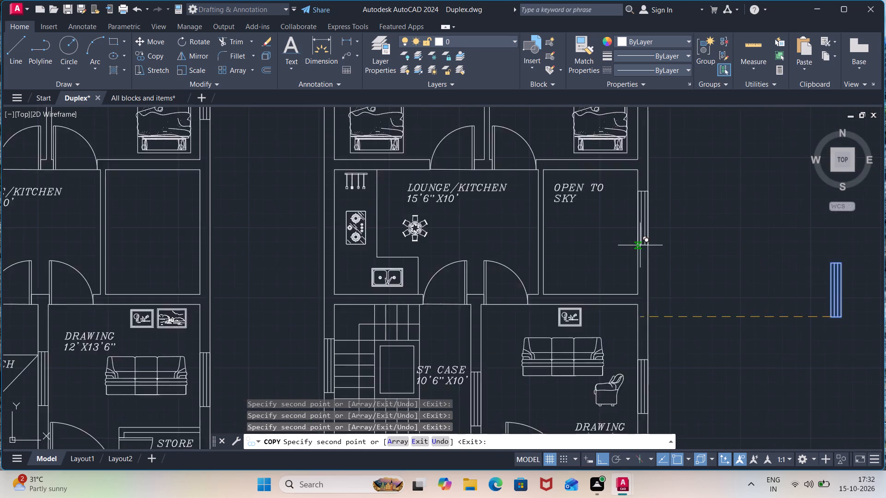
pyautogui.scroll(1, 640, 245)
pyautogui.scroll(-2, 641, 256)
pyautogui.moveTo(668, 243); pyautogui.dragTo(670, 291, button='middle')
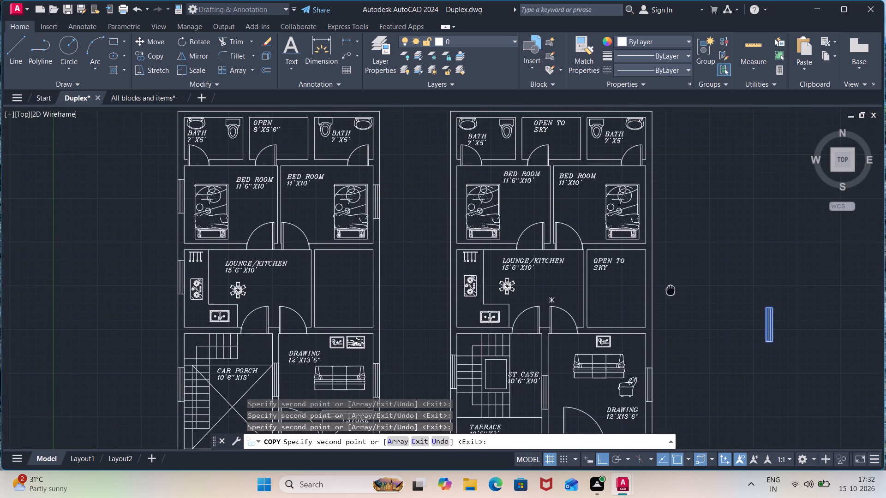
pyautogui.moveTo(670, 291); pyautogui.dragTo(672, 317, button='middle')
pyautogui.scroll(2, 649, 261)
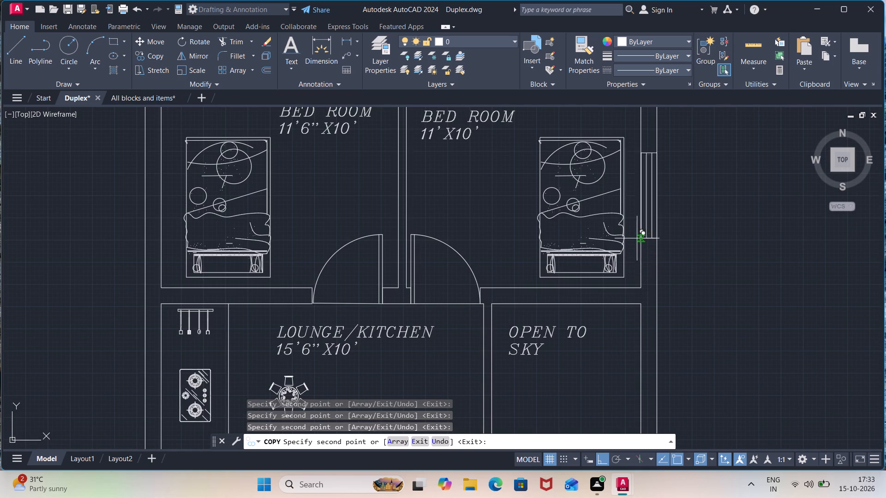
pyautogui.click(637, 228)
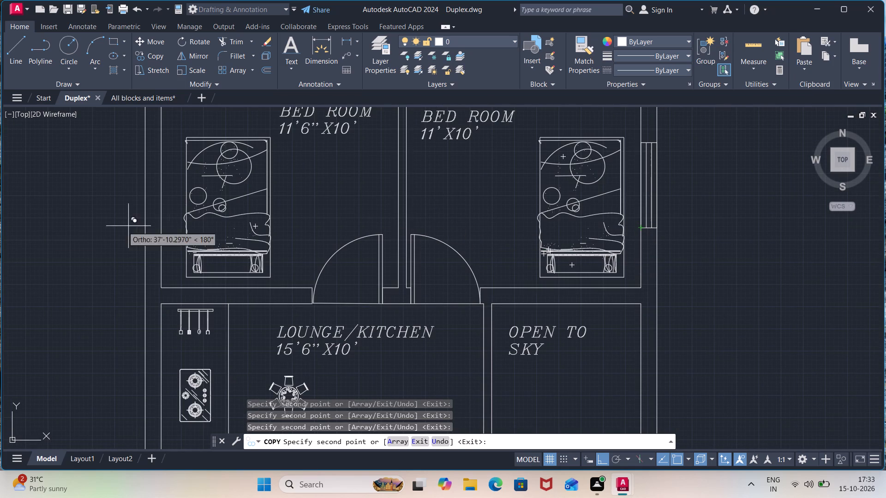
pyautogui.click(150, 215)
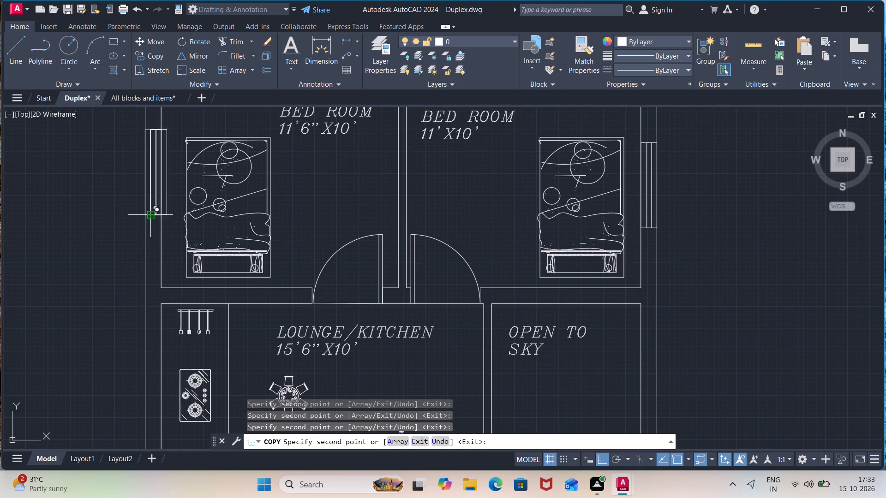
pyautogui.scroll(-2, 207, 217)
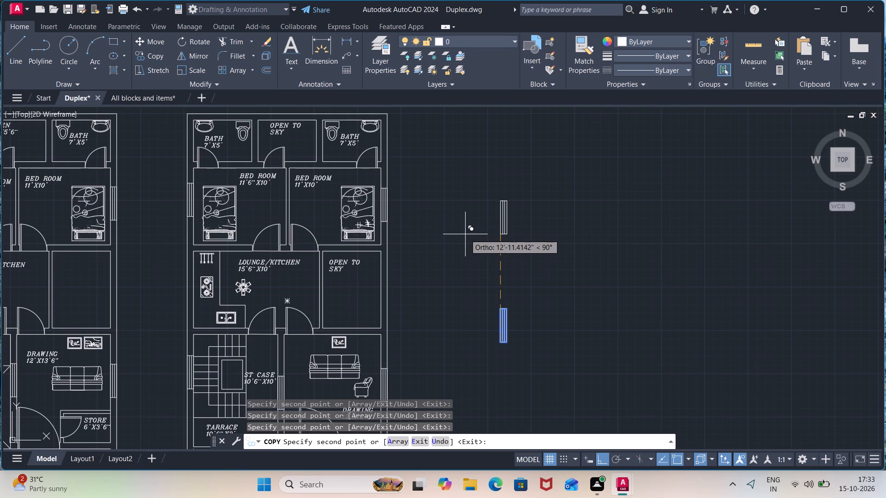
pyautogui.press('Escape')
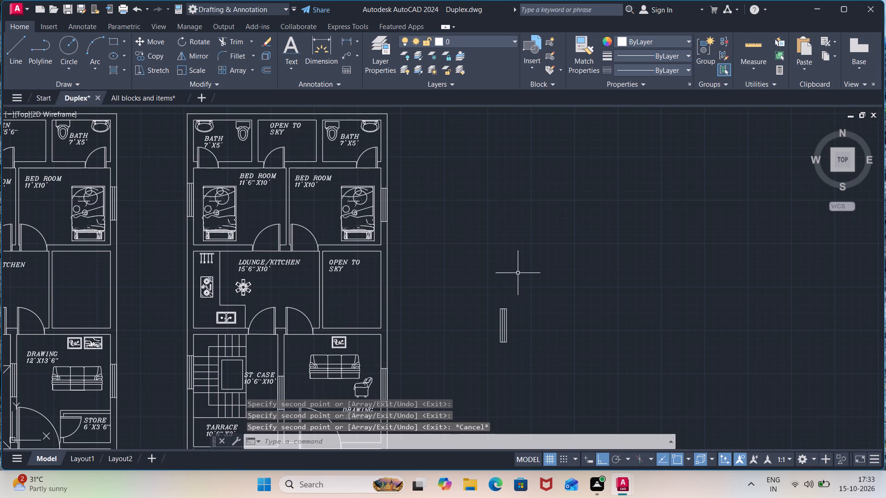
# Move the spare 4' by 9" window symbol into the west wall of the east plan's LOUNGE/KITCHEN, beside the stove.
pyautogui.click(527, 287)
pyautogui.click(483, 359)
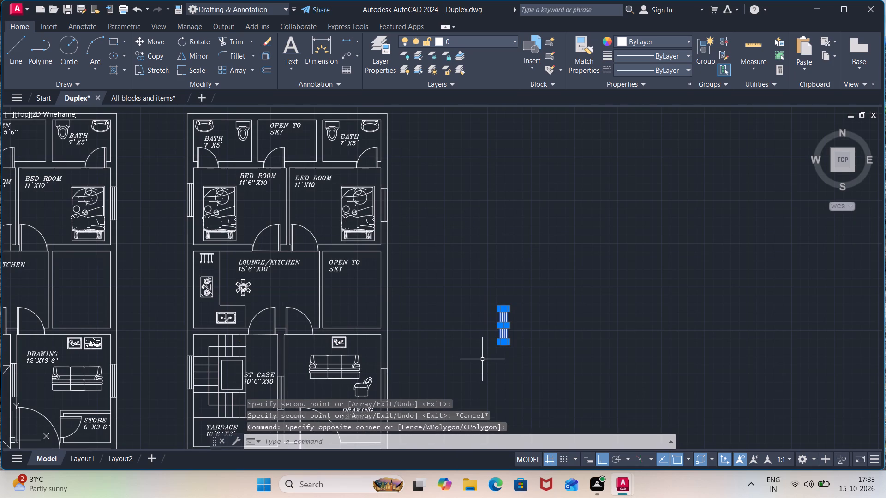
pyautogui.press('m')
pyautogui.press('Return')
pyautogui.scroll(1, 484, 357)
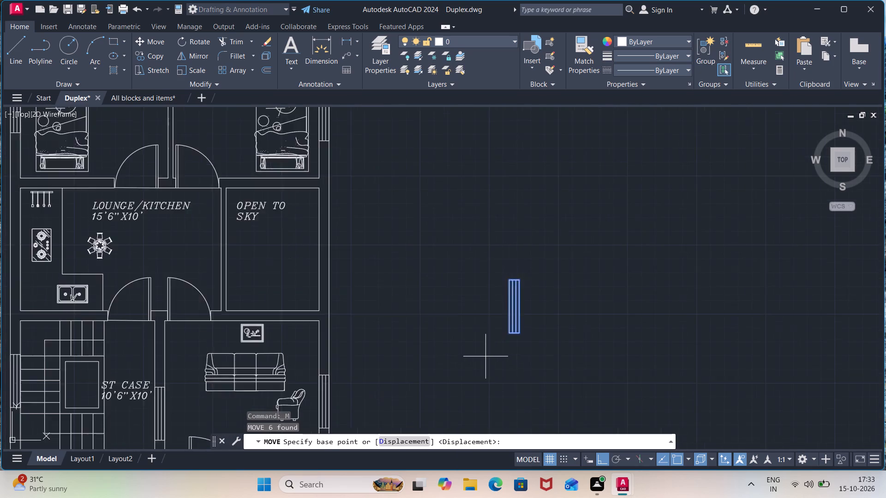
pyautogui.scroll(1, 487, 356)
pyautogui.click(518, 320)
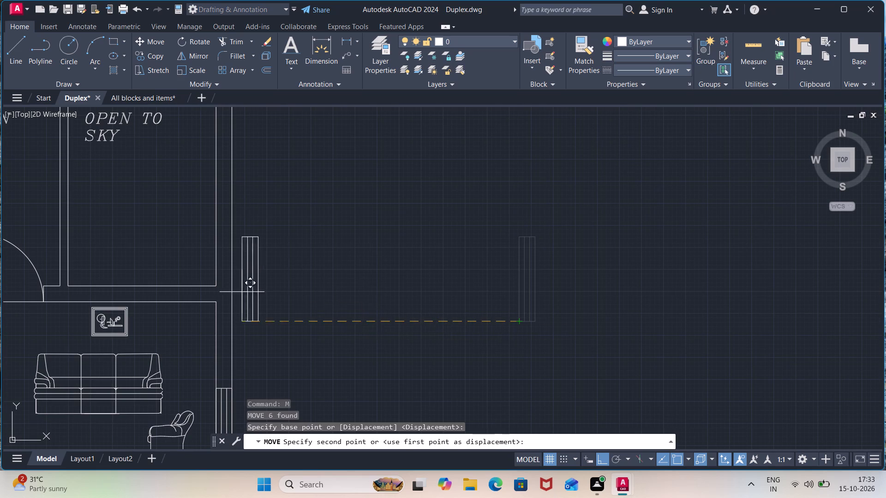
pyautogui.scroll(-1, 159, 283)
pyautogui.moveTo(126, 277); pyautogui.dragTo(459, 327, button='middle')
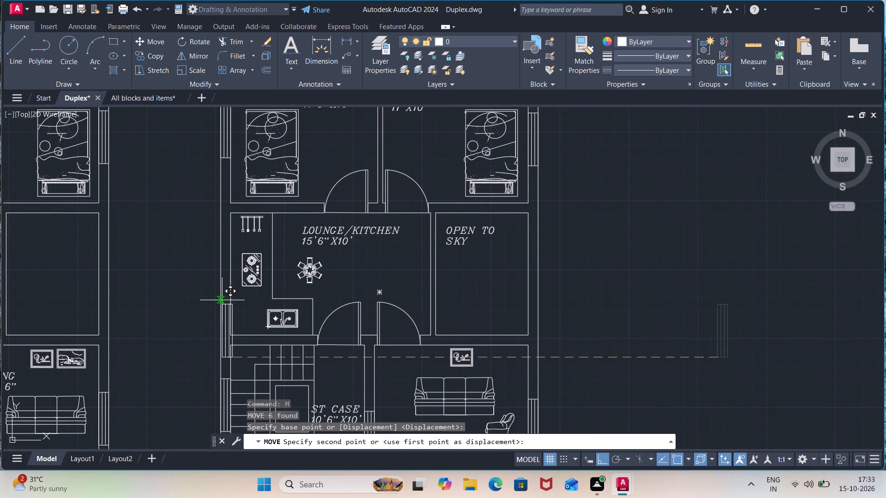
pyautogui.click(222, 300)
# Draw a closed 2'6" by 9" window outline with lines in the empty space east of the east plan.
pyautogui.scroll(-2, 321, 314)
pyautogui.middleClick(264, 328)
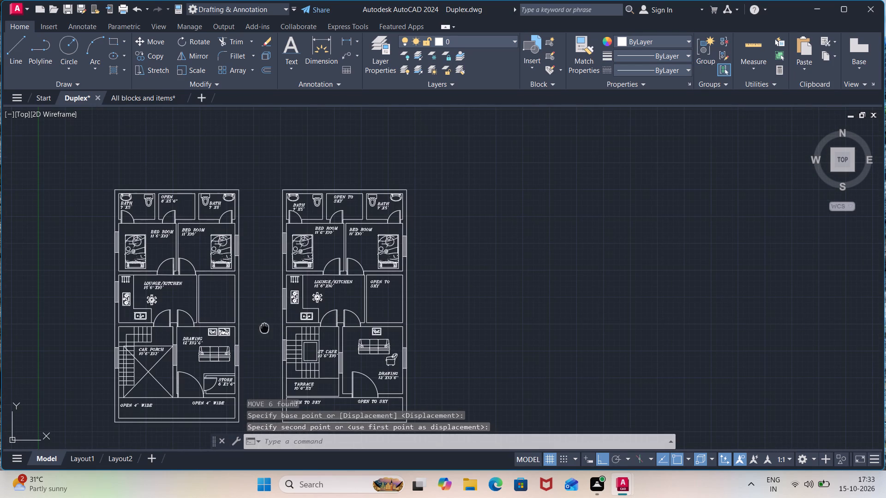
pyautogui.scroll(1, 264, 328)
pyautogui.moveTo(264, 328); pyautogui.dragTo(280, 371, button='middle')
pyautogui.press('l')
pyautogui.press('Return')
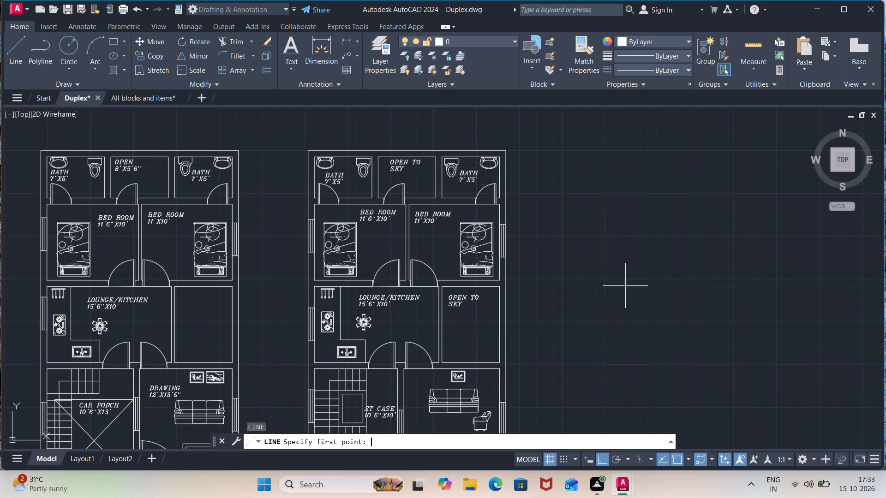
pyautogui.click(583, 341)
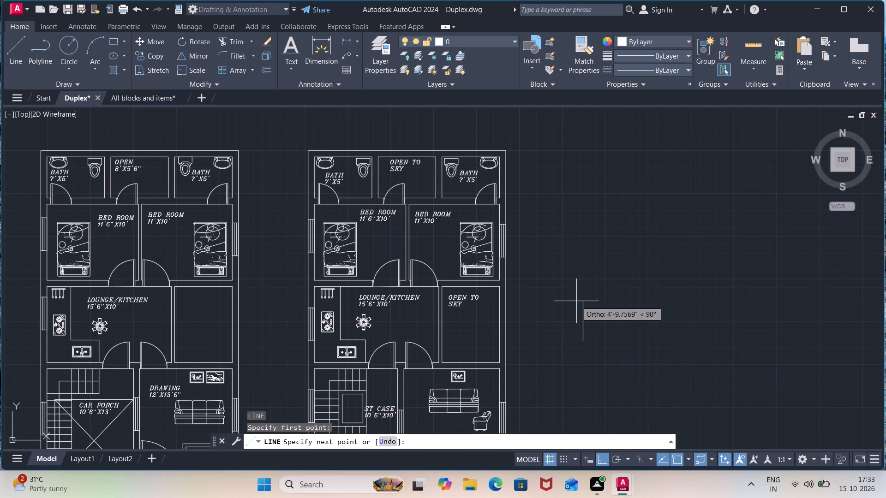
pyautogui.write("2'6")
pyautogui.hotkey('shift', '"')
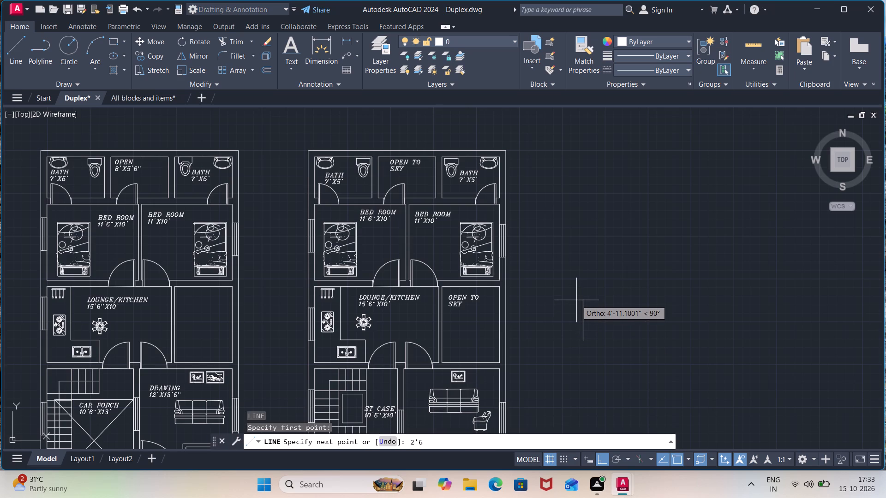
pyautogui.press('Return')
pyautogui.write('9"')
pyautogui.press('Return')
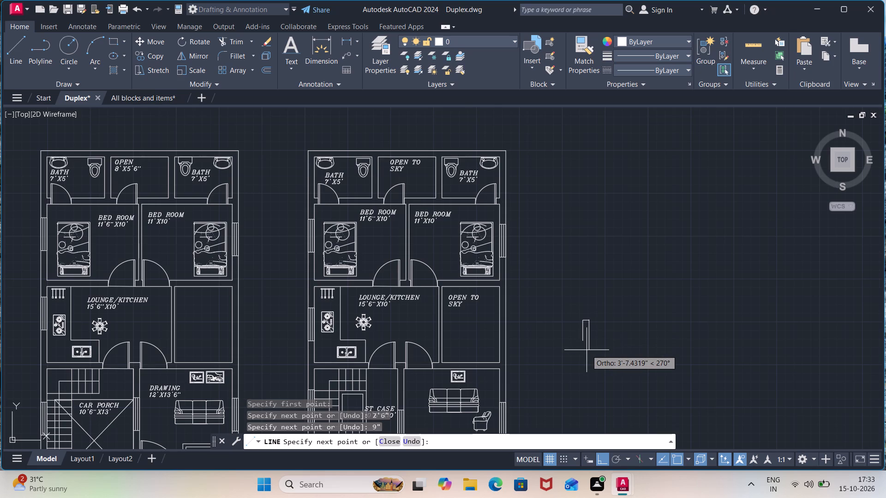
pyautogui.write('2\'6"')
pyautogui.press('Return')
pyautogui.click(580, 341)
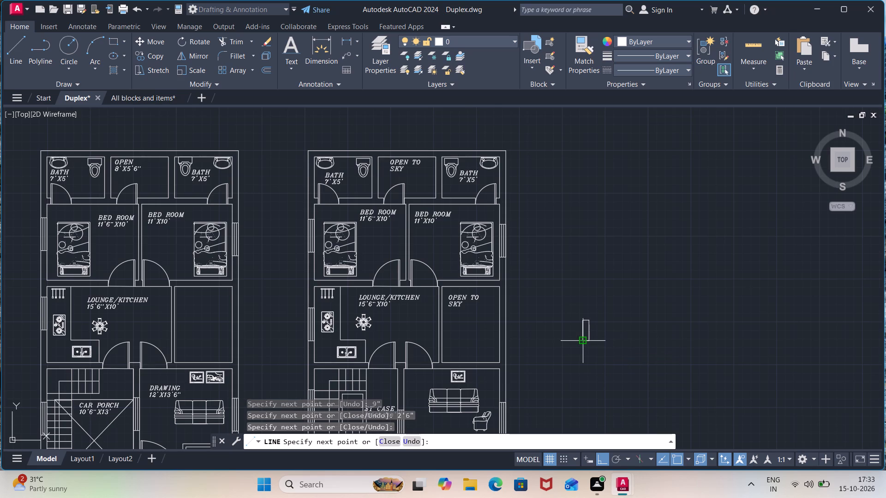
pyautogui.press('Escape')
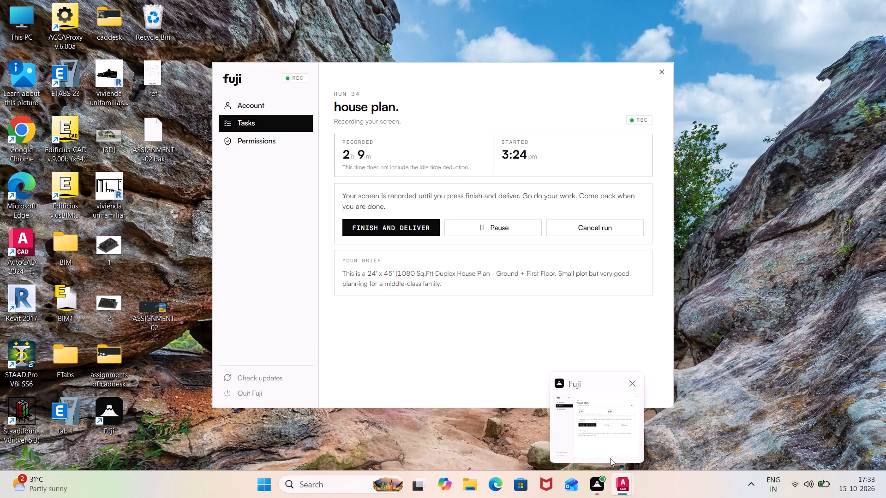
# Draw a lengthwise centre line between the midpoints of the new window outline's short sides.
pyautogui.scroll(3, 571, 338)
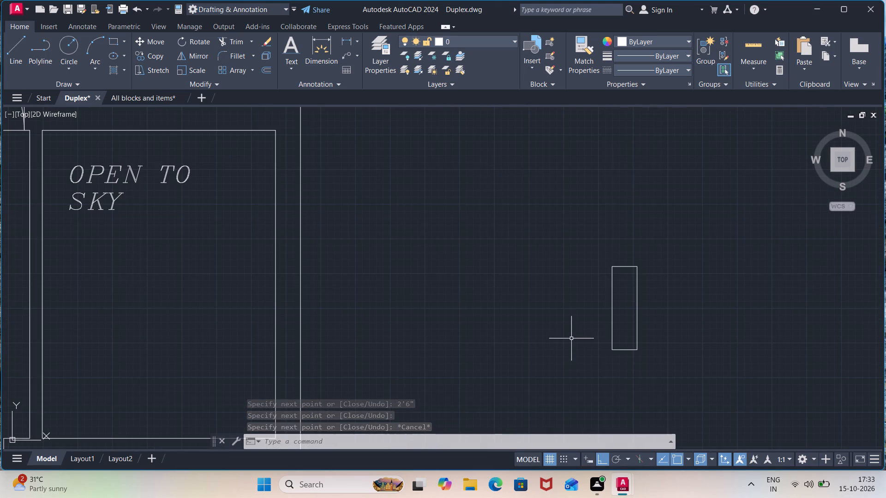
pyautogui.press('l')
pyautogui.press('Return')
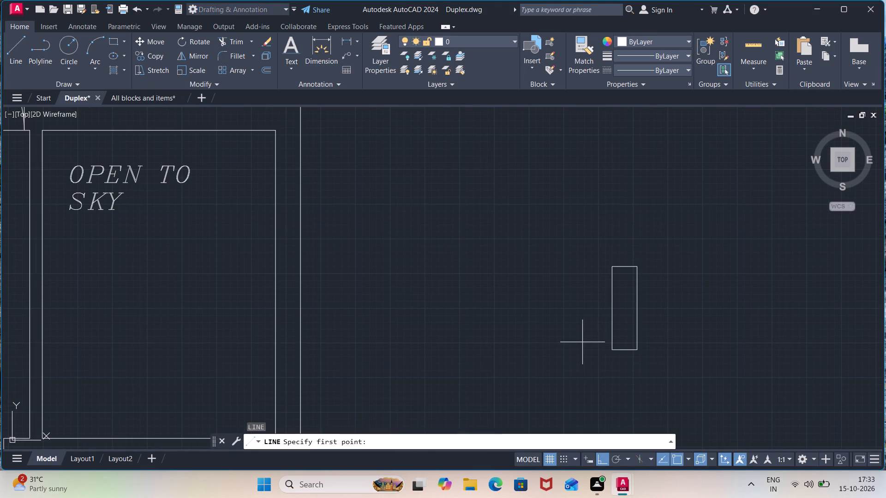
pyautogui.click(624, 344)
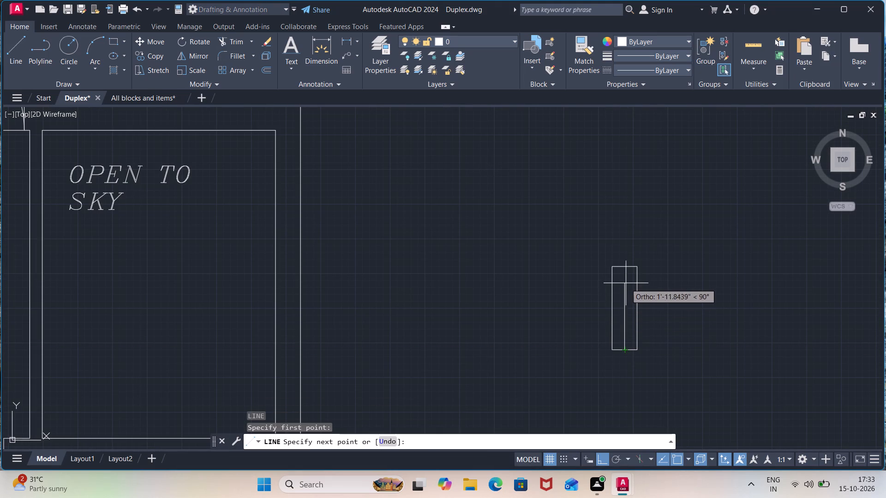
pyautogui.click(620, 268)
pyautogui.press('Escape')
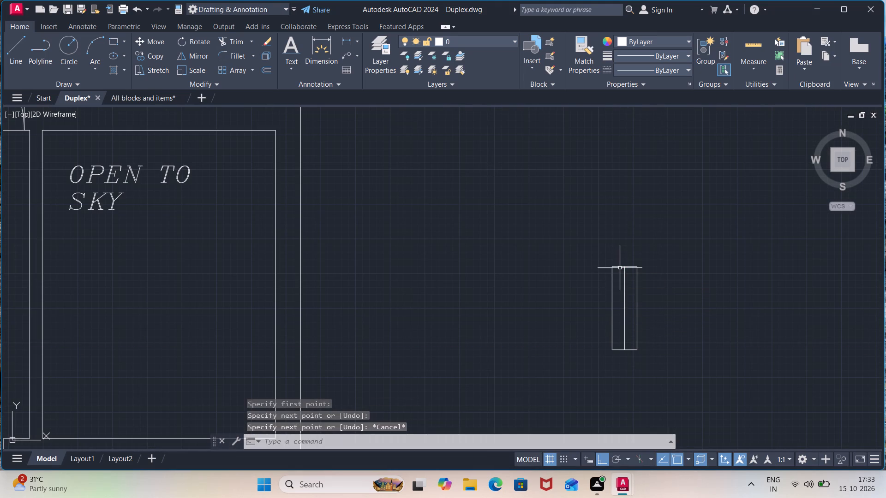
# Offset the small window's centre line 1.5" to both sides and delete the original centre line.
pyautogui.press('o')
pyautogui.press('Return')
pyautogui.press('Return')
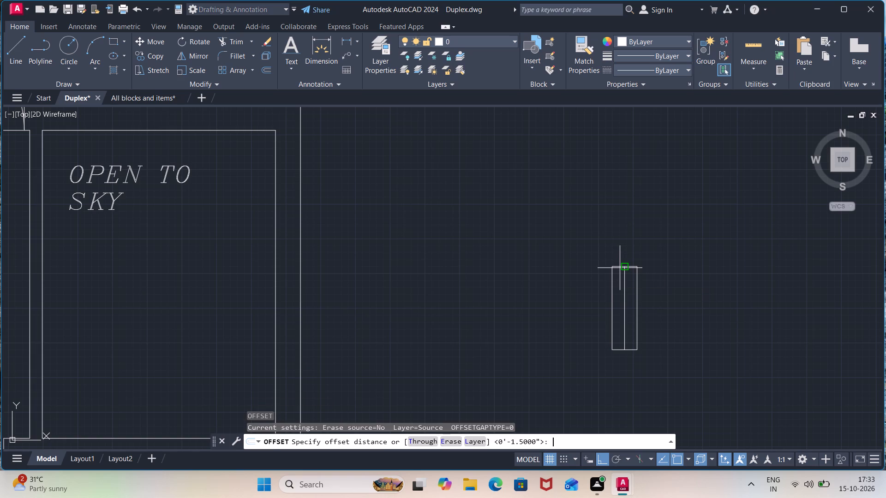
pyautogui.click(624, 285)
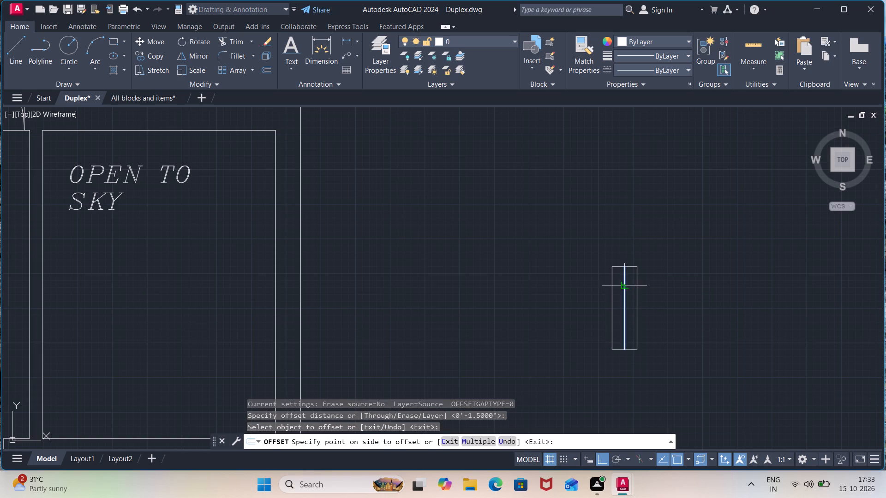
pyautogui.click(632, 284)
pyautogui.click(624, 294)
pyautogui.click(621, 296)
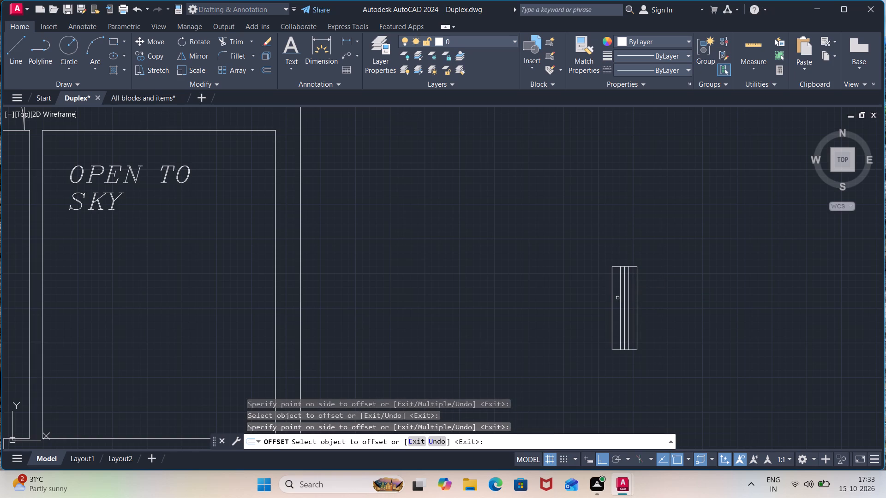
pyautogui.press('Escape')
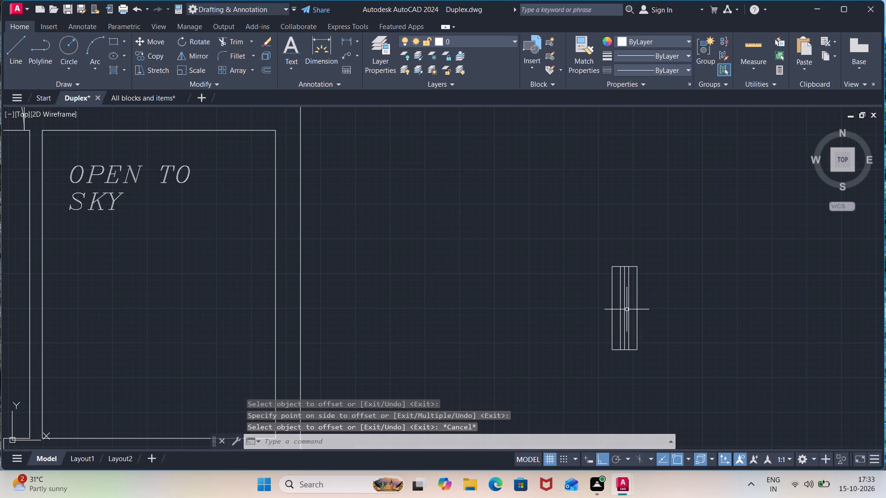
pyautogui.click(623, 314)
pyautogui.press('Delete')
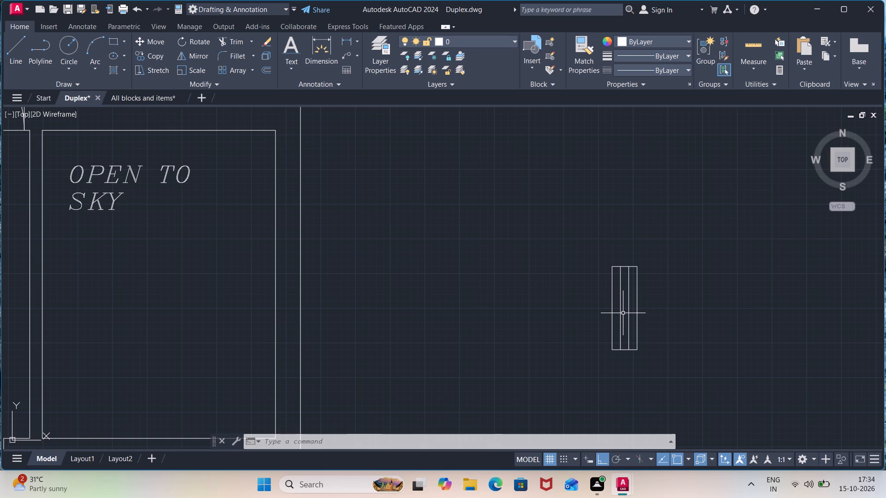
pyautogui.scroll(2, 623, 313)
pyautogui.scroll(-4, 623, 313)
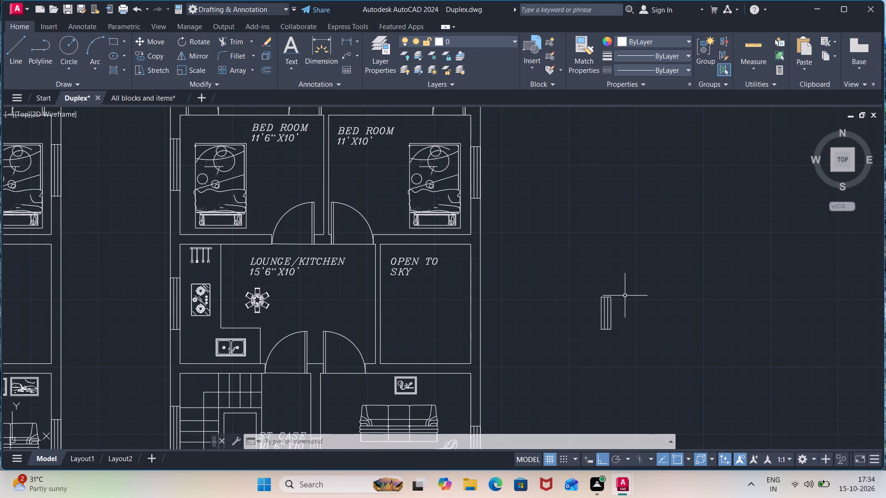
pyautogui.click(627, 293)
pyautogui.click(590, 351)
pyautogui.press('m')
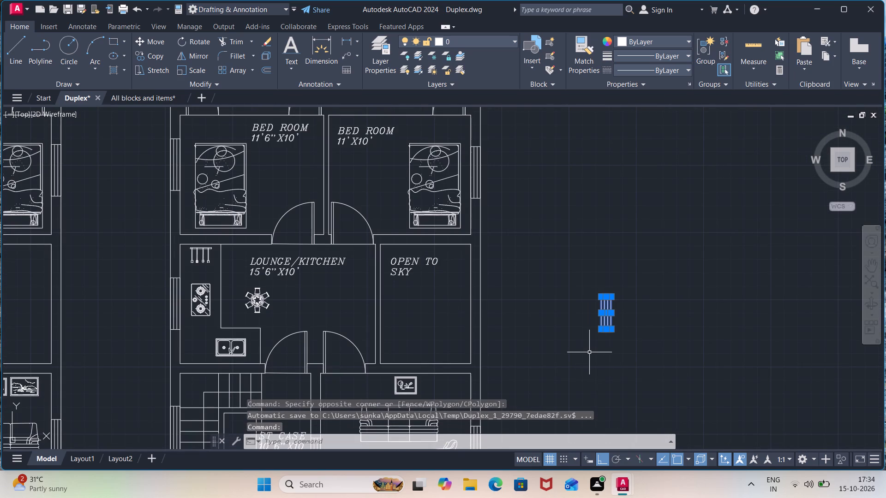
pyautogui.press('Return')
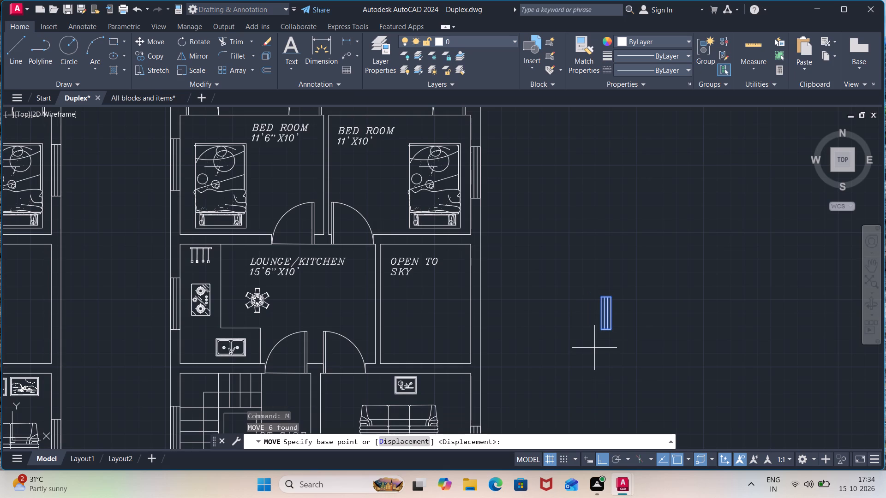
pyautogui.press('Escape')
# Copy the 2'6" by 9" window into the east plan's BATH outer walls: east of the east BATH and west of the west BATH.
pyautogui.click(622, 281)
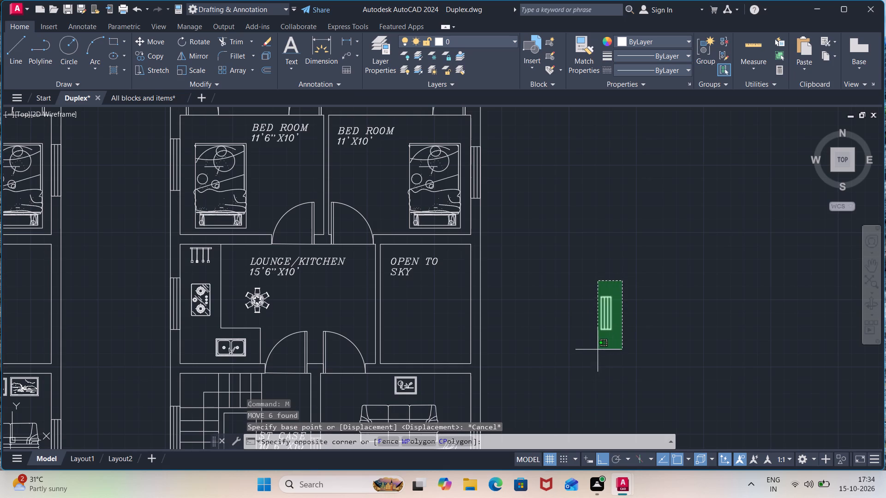
pyautogui.click(594, 353)
pyautogui.write('CO')
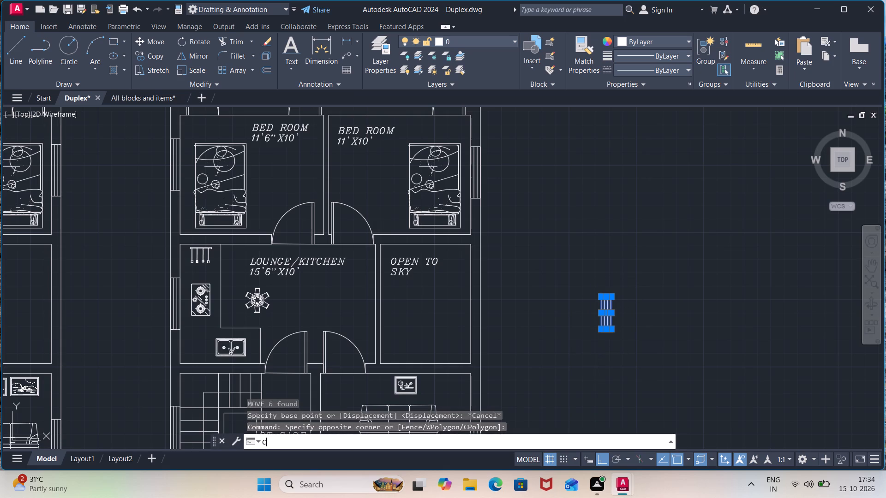
pyautogui.press('Return')
pyautogui.click(598, 330)
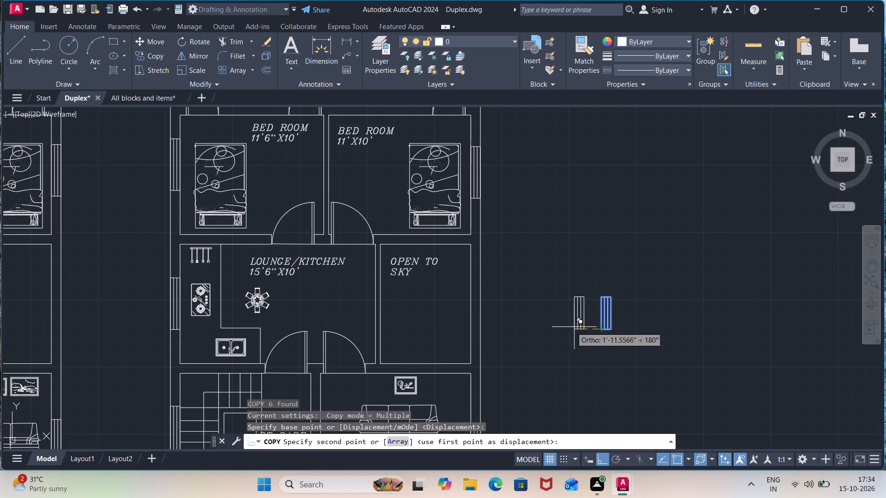
pyautogui.moveTo(456, 323); pyautogui.dragTo(522, 412, button='middle')
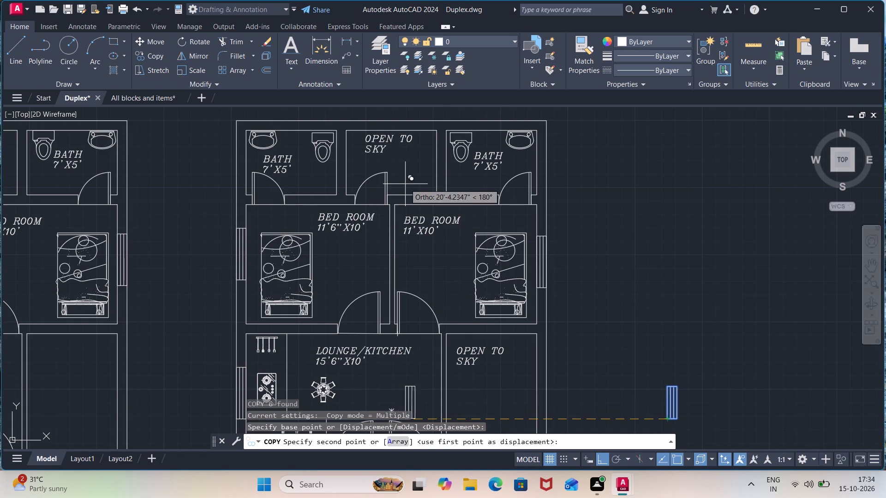
pyautogui.scroll(4, 437, 171)
pyautogui.scroll(-3, 437, 171)
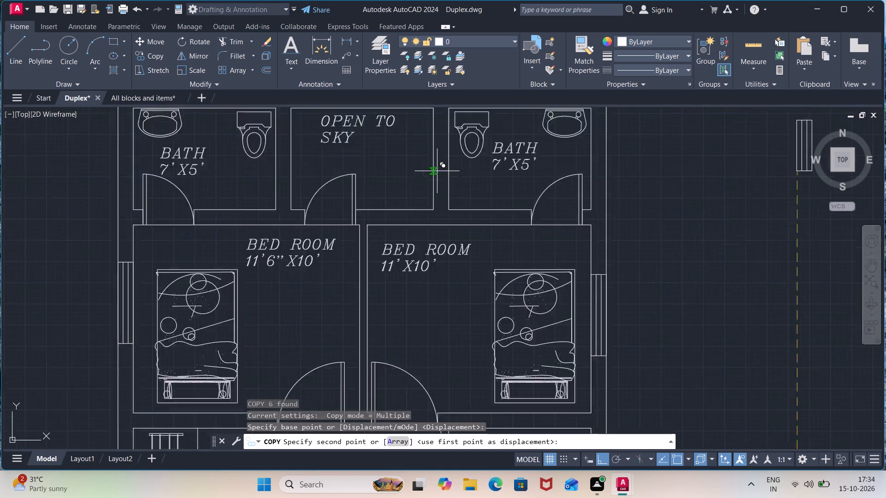
pyautogui.scroll(-1, 437, 171)
pyautogui.moveTo(437, 171); pyautogui.dragTo(447, 212, button='middle')
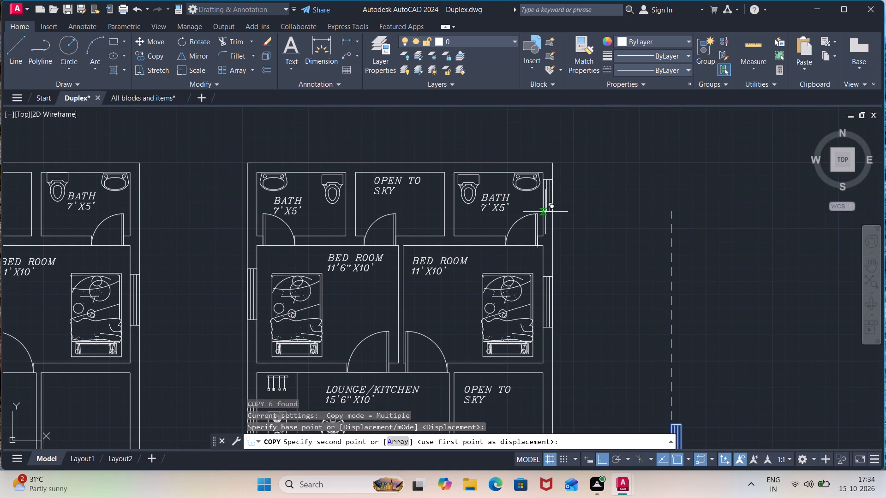
pyautogui.scroll(3, 543, 217)
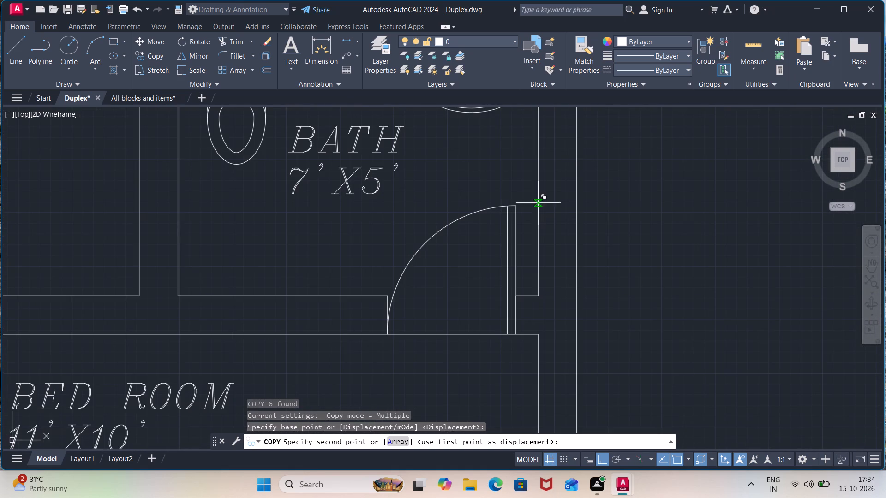
pyautogui.click(539, 195)
pyautogui.scroll(-2, 543, 195)
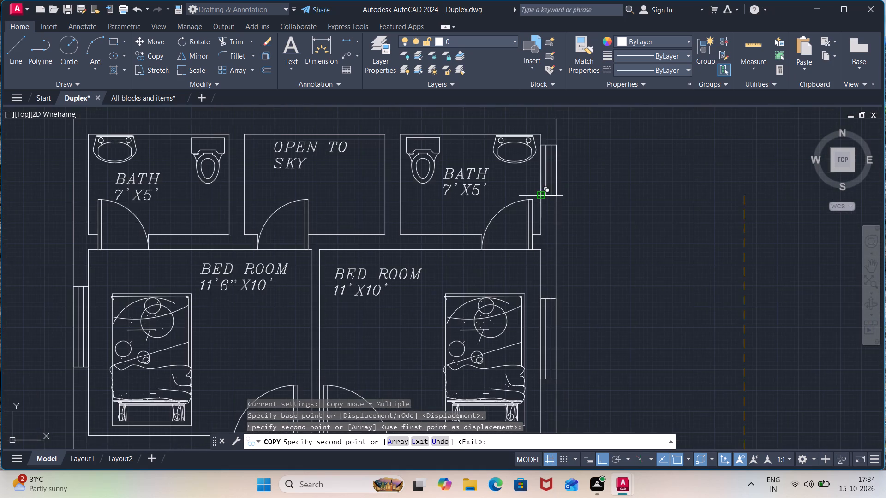
pyautogui.moveTo(543, 195); pyautogui.dragTo(732, 206, button='middle')
pyautogui.moveTo(485, 201); pyautogui.dragTo(670, 222, button='middle')
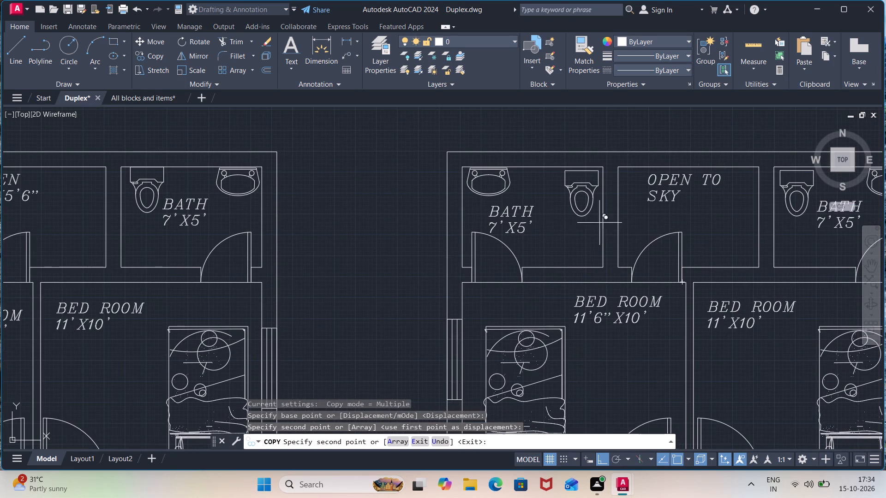
pyautogui.click(448, 236)
# Place copies of the small window in the west plan's BATH outer walls: east of the east BATH and west of the west BATH.
pyautogui.scroll(-1, 413, 241)
pyautogui.moveTo(411, 241); pyautogui.dragTo(563, 243, button='middle')
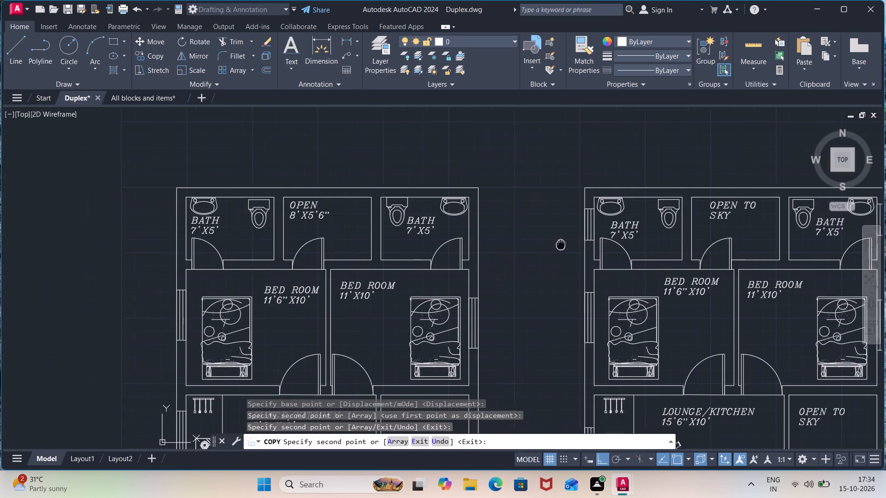
pyautogui.moveTo(563, 243); pyautogui.dragTo(602, 243, button='middle')
pyautogui.scroll(2, 511, 232)
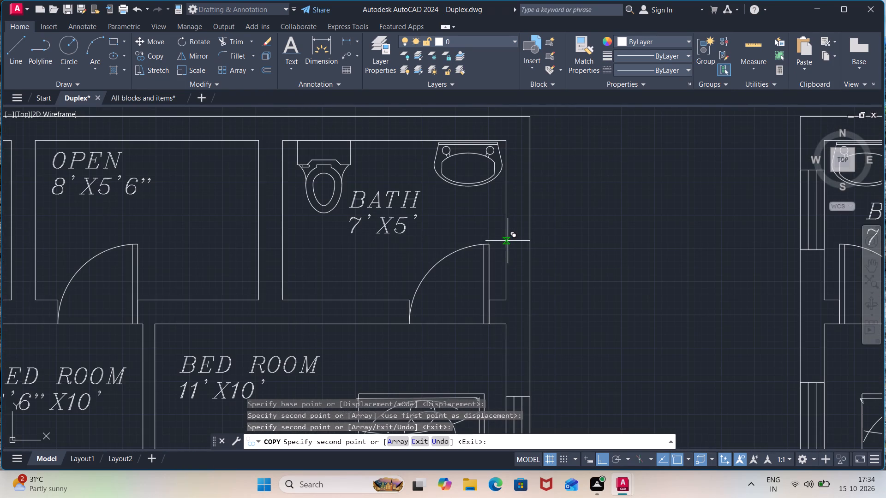
pyautogui.click(507, 242)
pyautogui.moveTo(503, 242); pyautogui.dragTo(818, 231, button='middle')
pyautogui.moveTo(394, 246); pyautogui.dragTo(754, 278, button='middle')
pyautogui.click(442, 278)
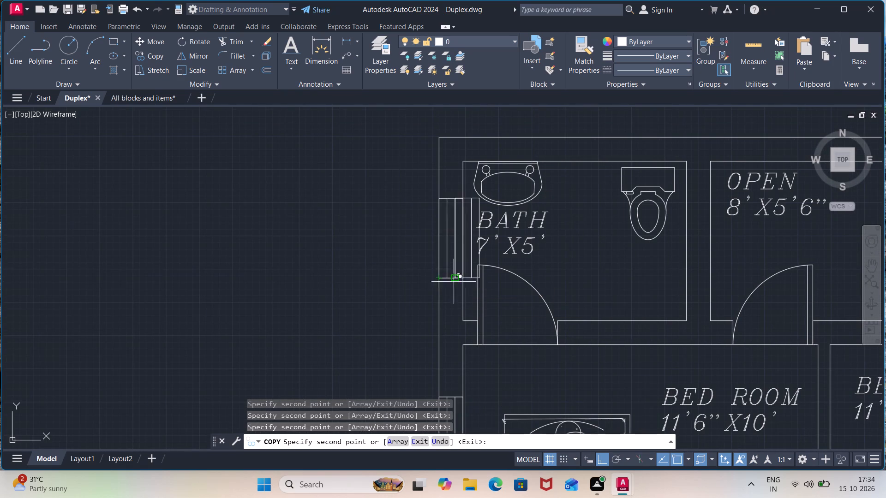
# Copy the small 2'6" by 9" window into the east outer wall of the west plan's STORE and end the copying.
pyautogui.scroll(-3, 521, 315)
pyautogui.moveTo(560, 280); pyautogui.dragTo(633, 79, button='middle')
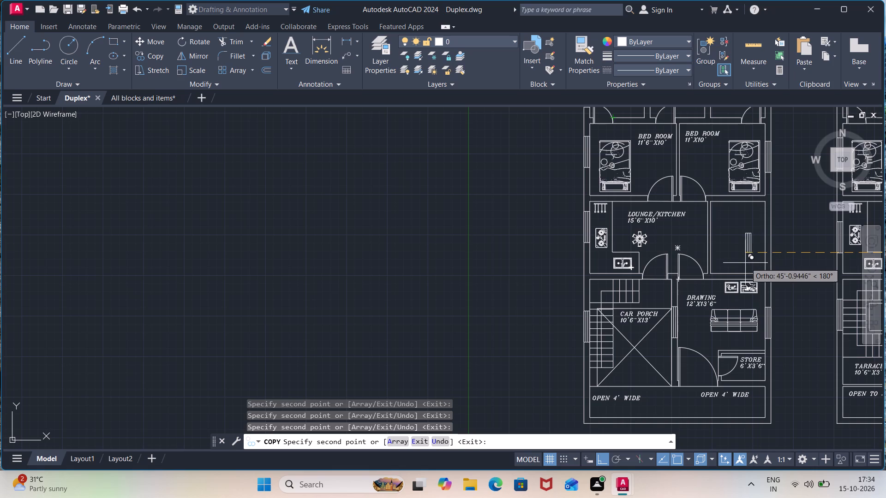
pyautogui.moveTo(737, 261); pyautogui.dragTo(740, 204, button='middle')
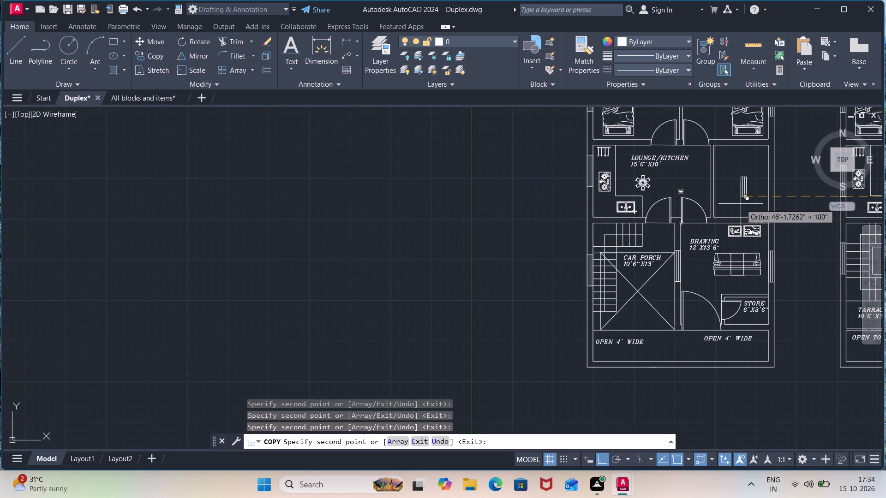
pyautogui.scroll(3, 772, 319)
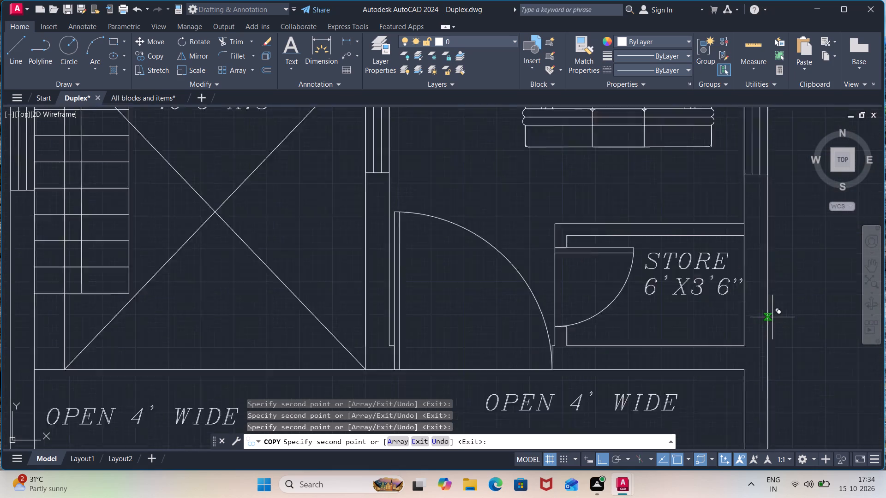
pyautogui.scroll(1, 772, 317)
pyautogui.click(727, 321)
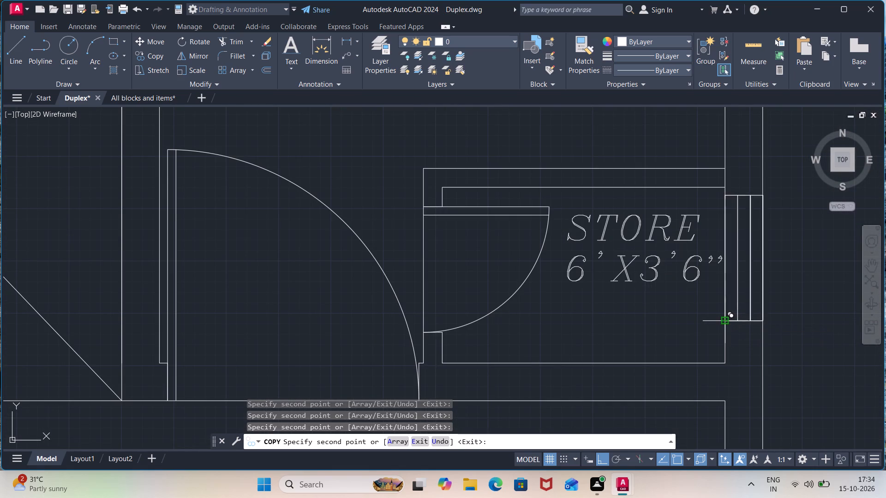
pyautogui.scroll(-3, 746, 315)
pyautogui.scroll(-2, 788, 305)
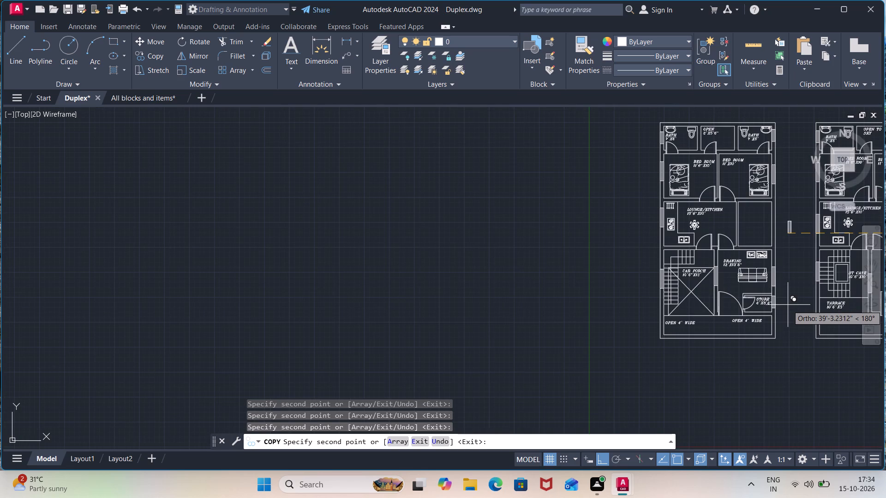
pyautogui.moveTo(788, 305); pyautogui.dragTo(608, 351, button='middle')
pyautogui.scroll(3, 675, 365)
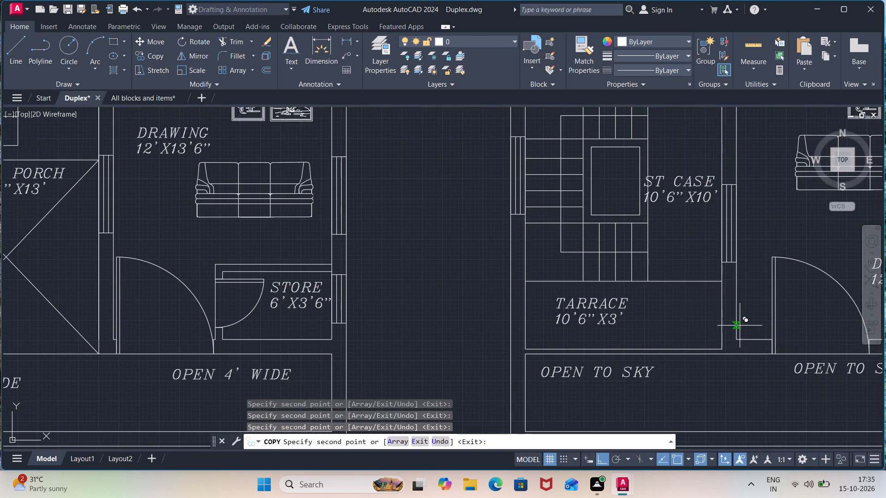
pyautogui.scroll(-2, 740, 326)
pyautogui.moveTo(749, 275); pyautogui.dragTo(698, 355, button='middle')
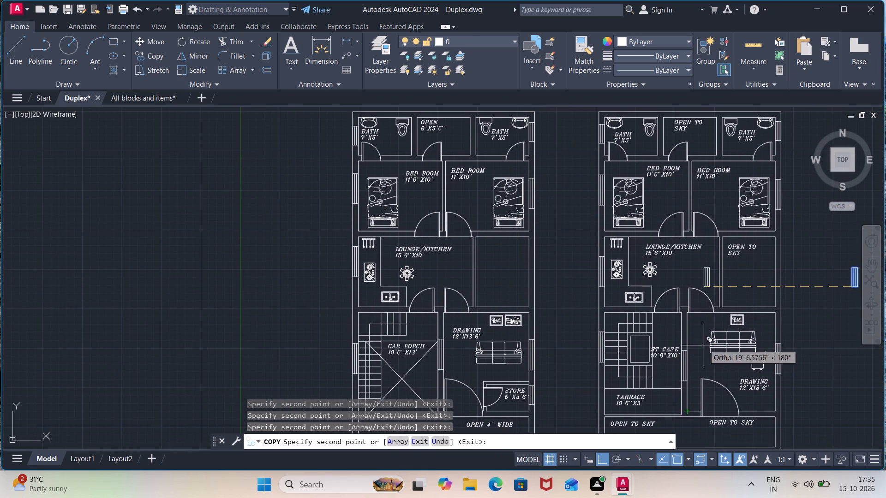
pyautogui.moveTo(714, 274); pyautogui.dragTo(696, 387, button='middle')
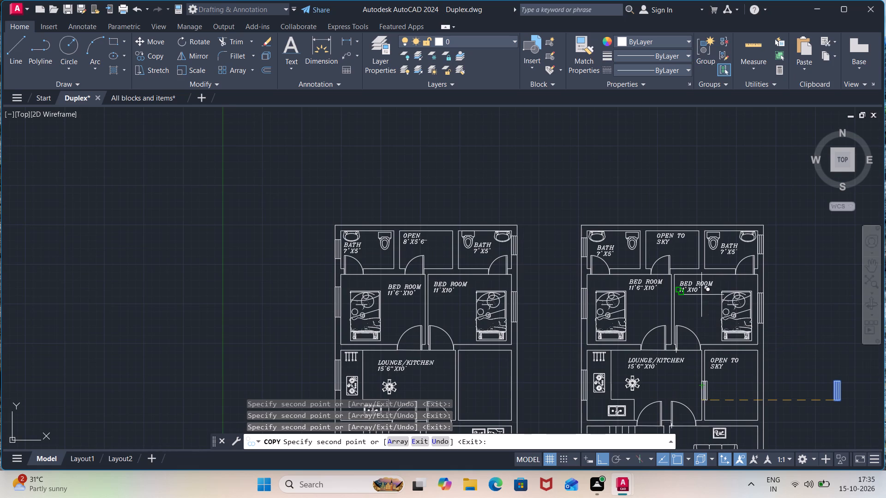
pyautogui.press('Escape')
# Rotate the spare 2'6" by 9" window beside the east plan by 90° so it lies horizontally.
pyautogui.moveTo(794, 345); pyautogui.dragTo(794, 343, button='middle')
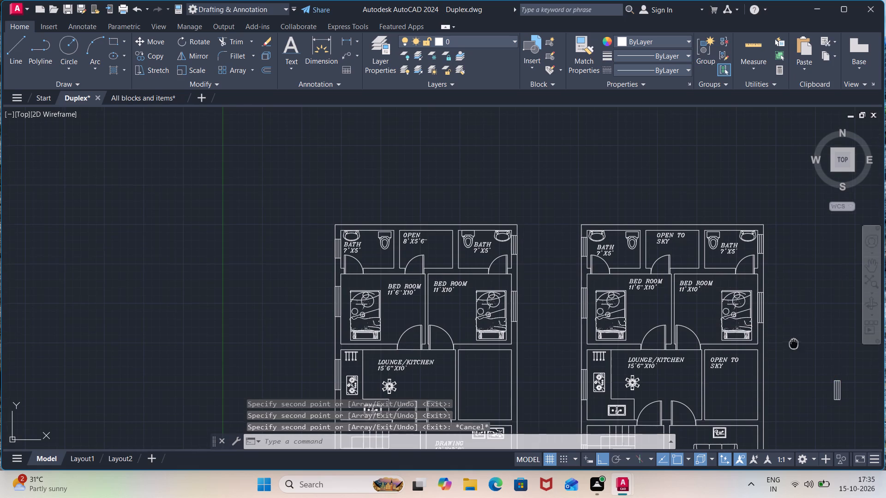
pyautogui.moveTo(794, 343); pyautogui.dragTo(744, 176, button='middle')
pyautogui.click(802, 198)
pyautogui.click(747, 271)
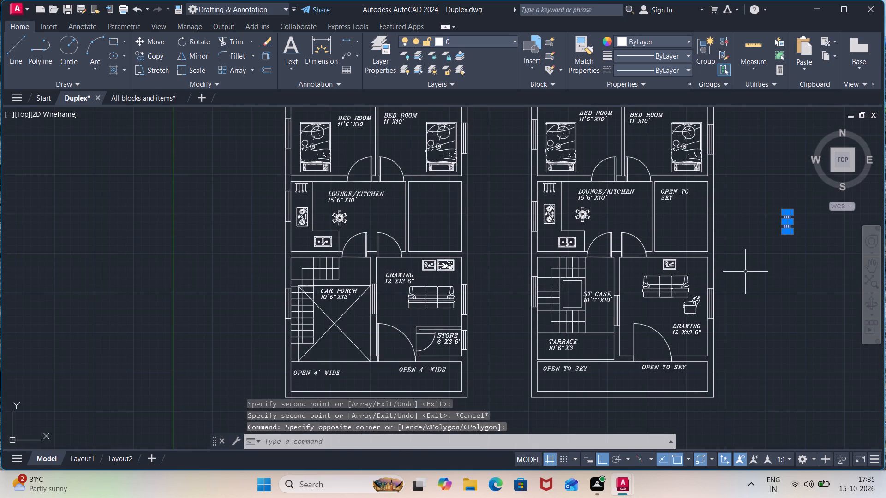
pyautogui.press('r')
pyautogui.press('o')
pyautogui.press('Return')
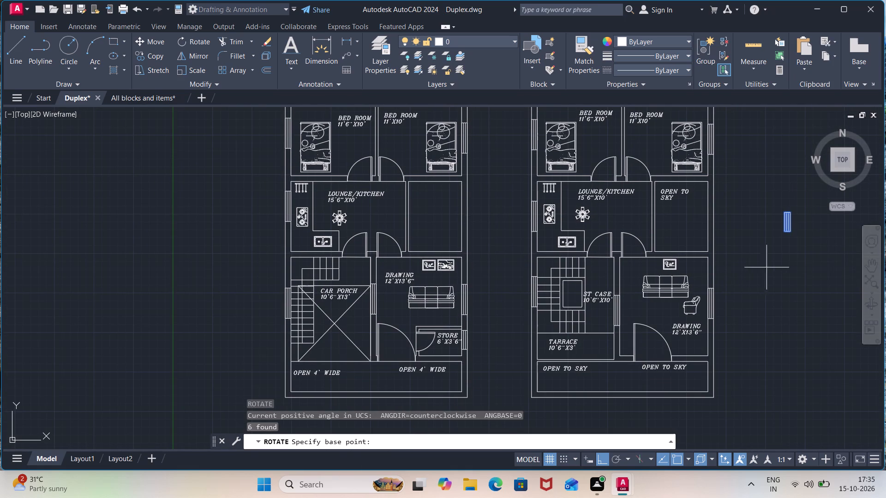
pyautogui.click(791, 229)
pyautogui.click(805, 212)
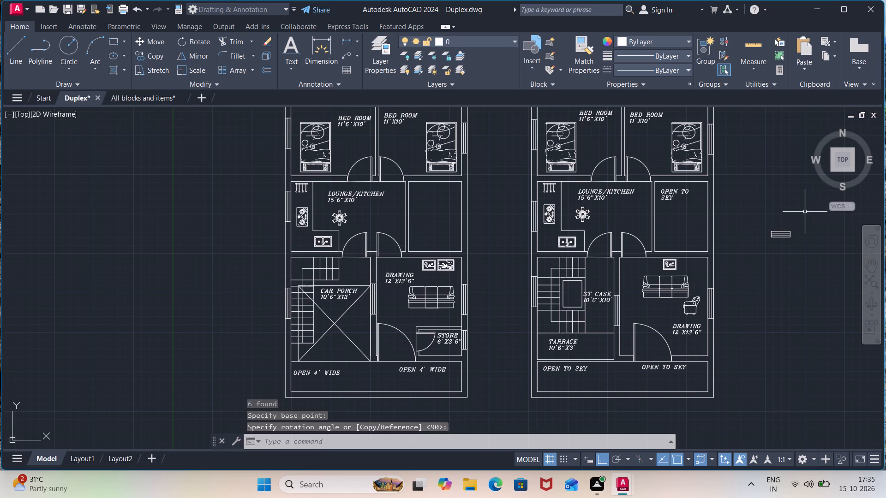
# Move the rotated small window into the north outer wall of the east plan's east BATH, between toilet and washbasin.
pyautogui.click(802, 215)
pyautogui.click(760, 261)
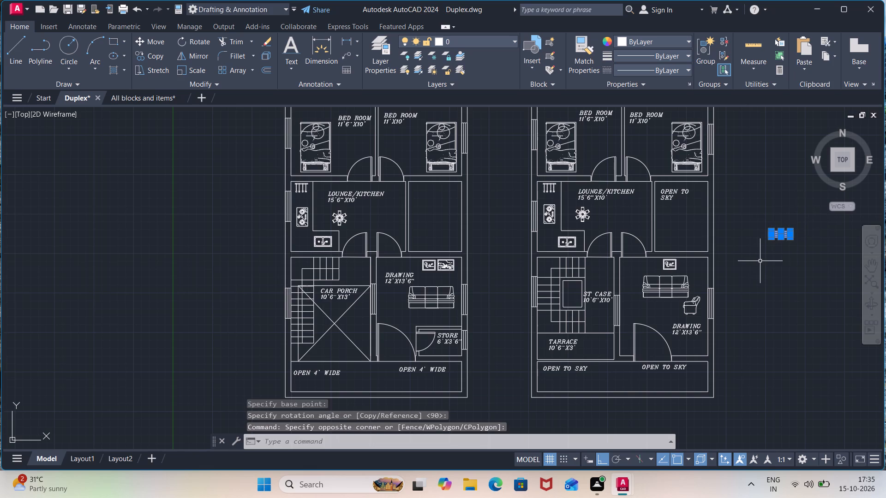
pyautogui.press('m')
pyautogui.press('Return')
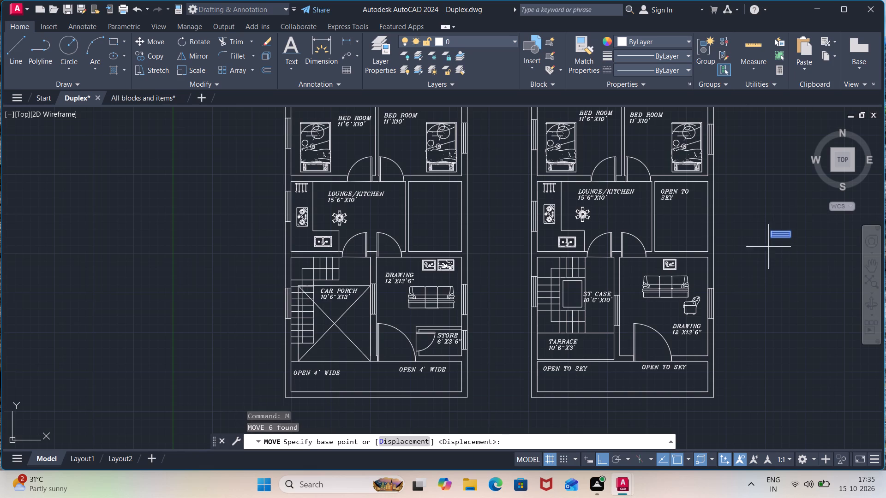
pyautogui.click(771, 239)
pyautogui.moveTo(738, 186); pyautogui.dragTo(752, 368, button='middle')
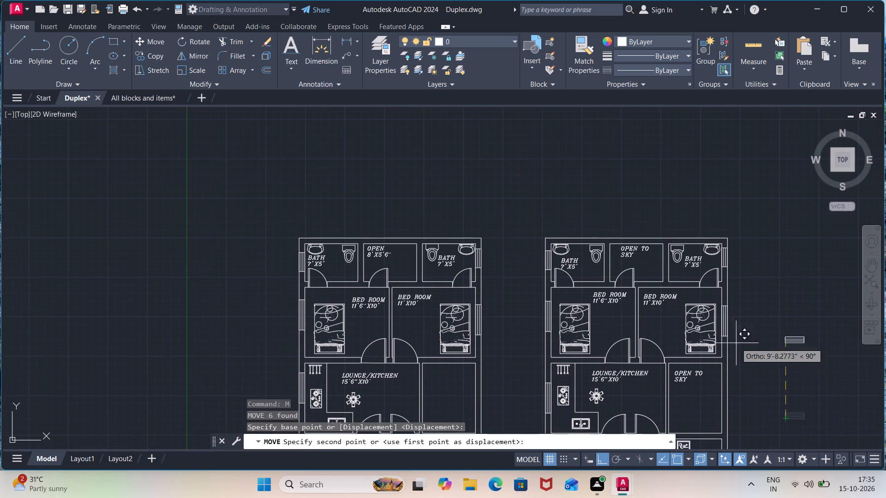
pyautogui.scroll(3, 675, 242)
pyautogui.click(705, 247)
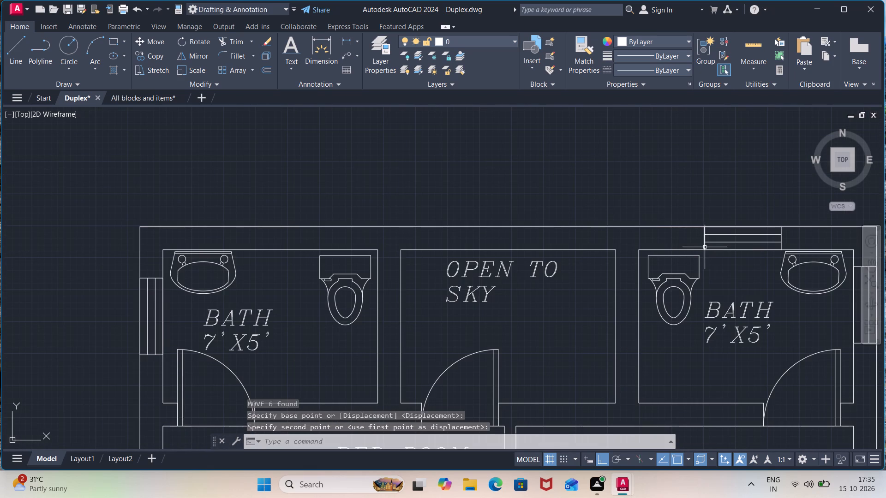
# Copy the horizontal small window's lines into the north outer wall of the east plan's west BATH.
pyautogui.click(771, 227)
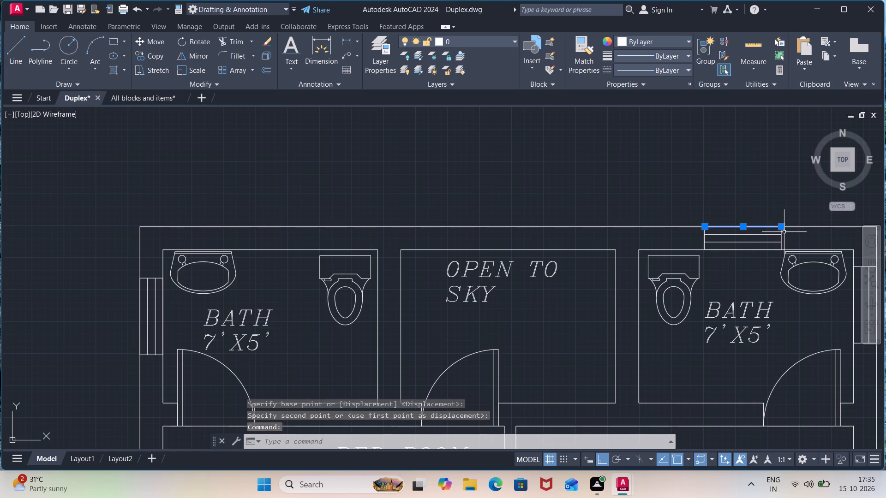
pyautogui.click(782, 237)
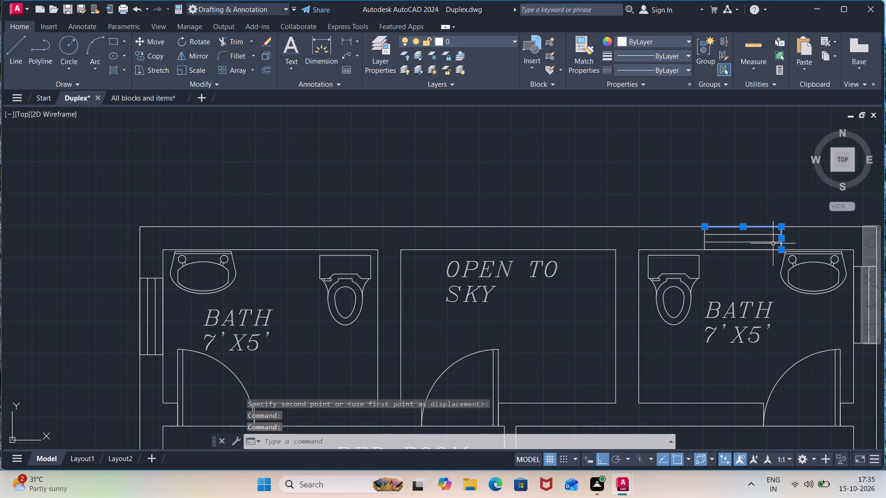
pyautogui.click(773, 243)
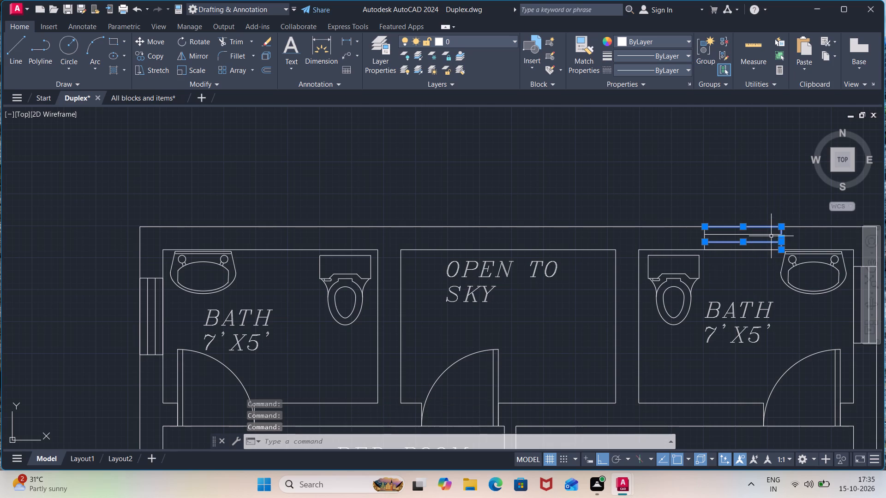
pyautogui.click(771, 234)
pyautogui.scroll(3, 710, 249)
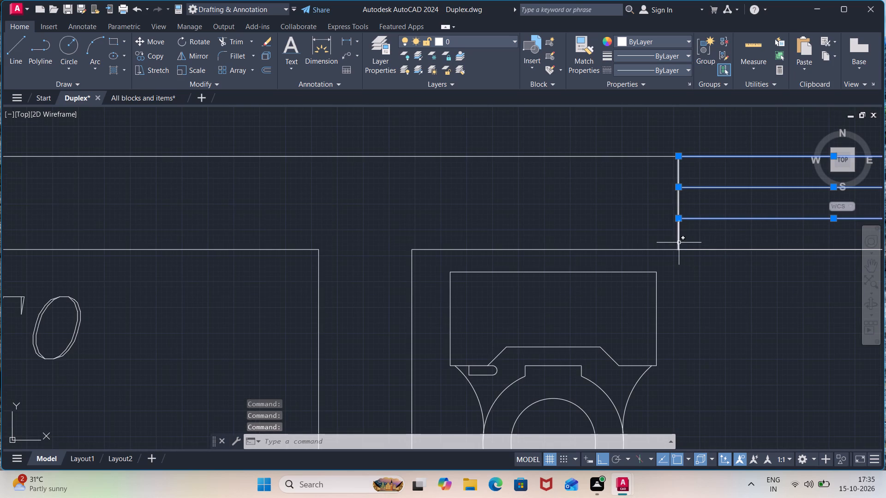
pyautogui.click(679, 243)
pyautogui.click(709, 249)
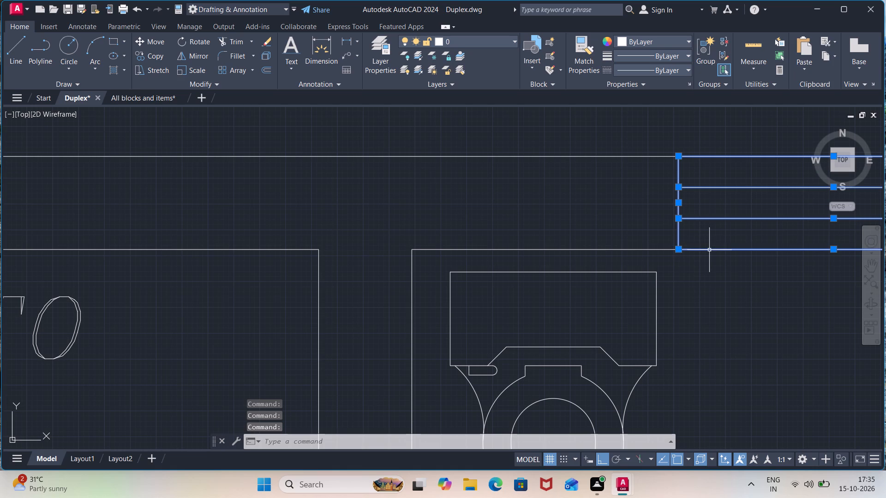
pyautogui.write('CO')
pyautogui.press('Return')
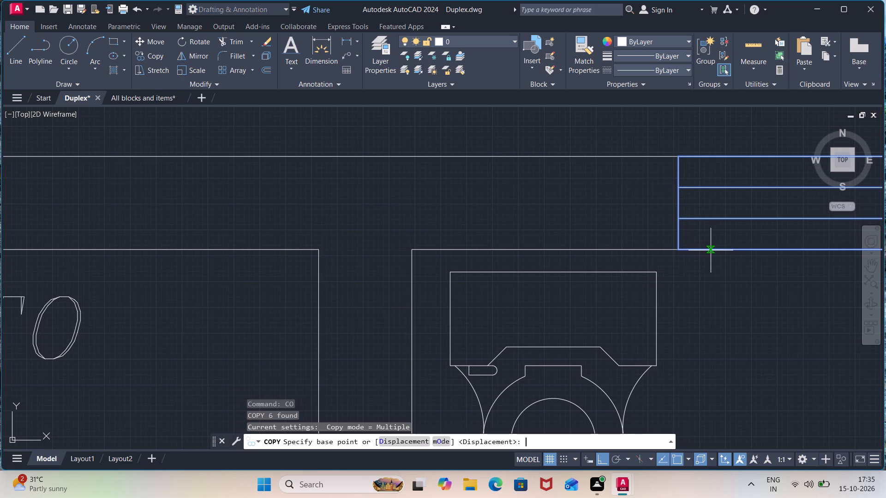
pyautogui.click(681, 250)
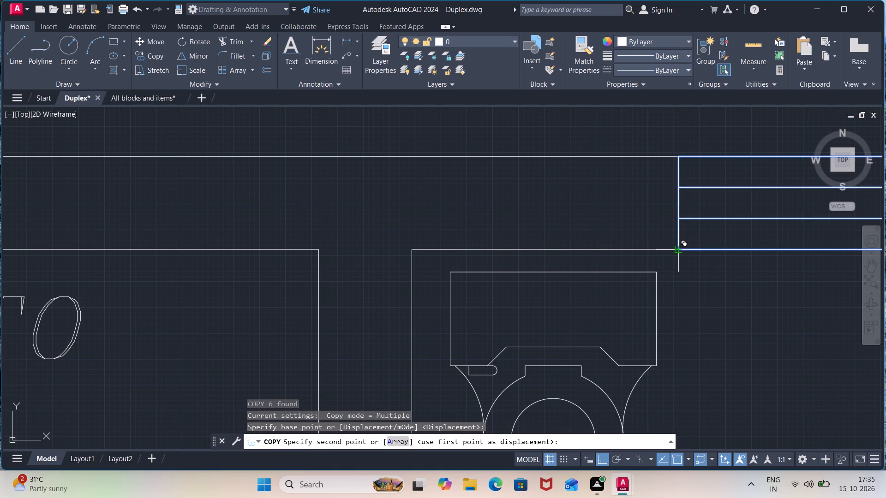
pyautogui.scroll(-1, 649, 243)
pyautogui.scroll(-3, 248, 233)
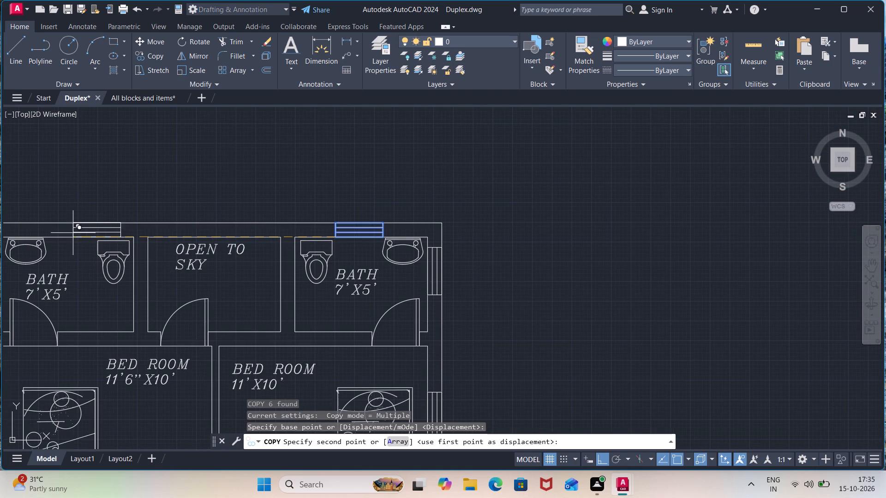
pyautogui.moveTo(68, 233); pyautogui.dragTo(192, 256, button='middle')
pyautogui.click(179, 258)
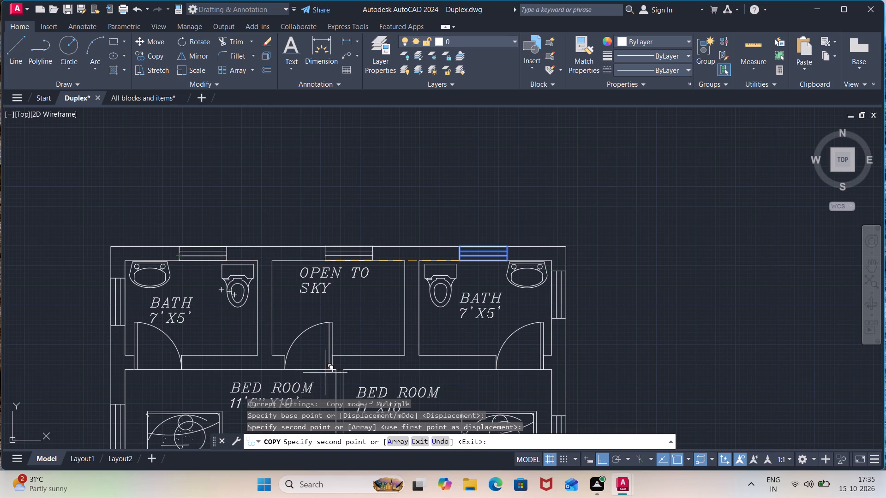
# Place a copy in the wall between the east plan's northern OPEN TO SKY area and the 11'X10' BED ROOM.
pyautogui.scroll(2, 358, 369)
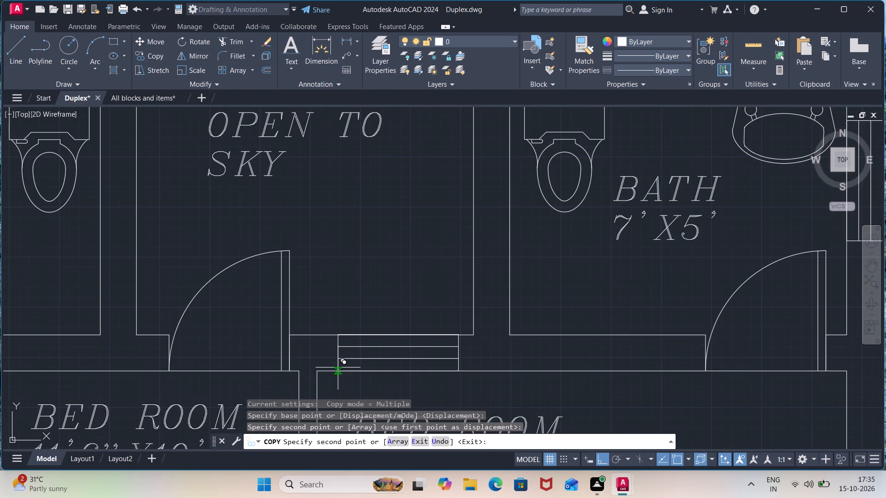
pyautogui.click(337, 368)
pyautogui.scroll(-2, 346, 366)
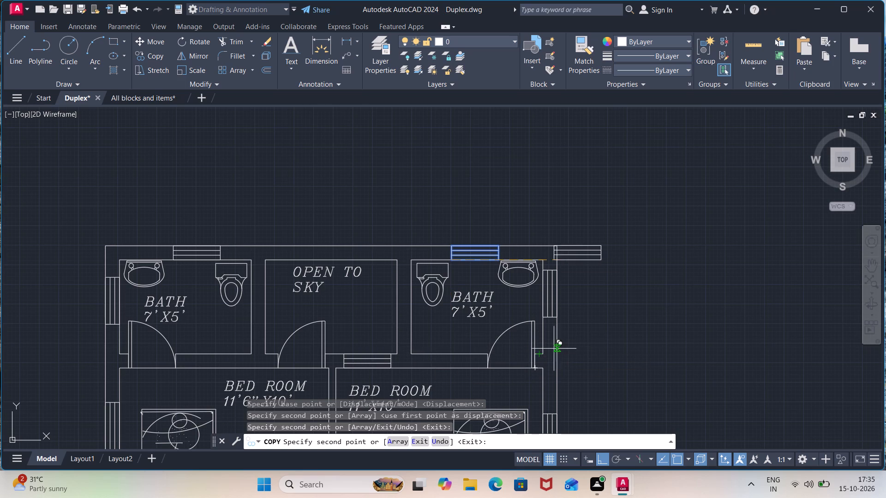
# Place copies of the horizontal window in the west plan at the south and north walls of both BATHs, then end copying.
pyautogui.moveTo(464, 343); pyautogui.dragTo(841, 310, button='middle')
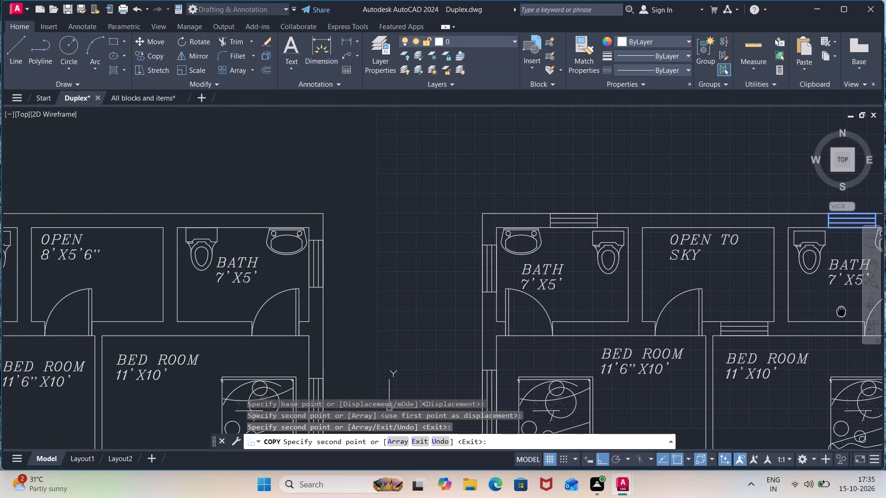
pyautogui.moveTo(354, 307); pyautogui.dragTo(714, 323, button='middle')
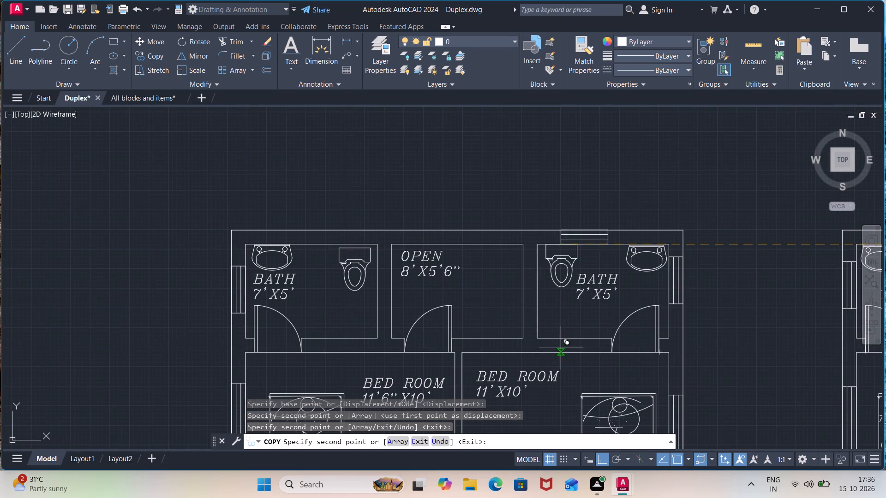
pyautogui.click(548, 350)
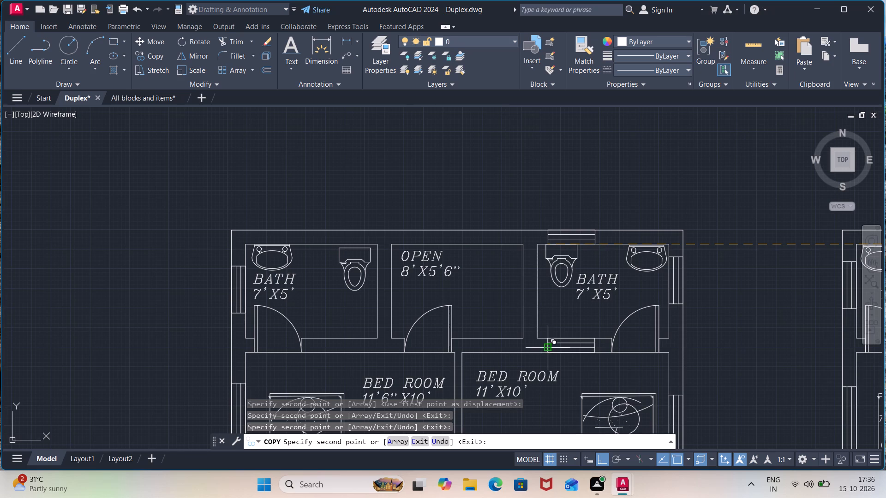
pyautogui.click(329, 349)
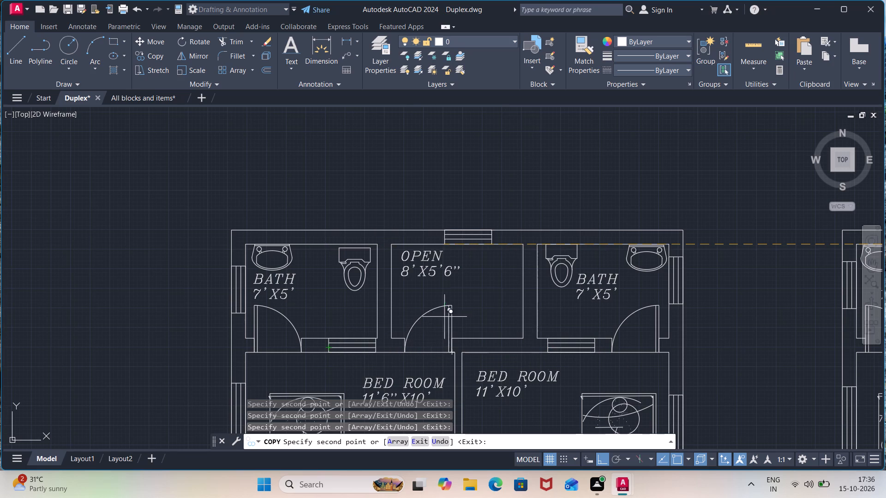
pyautogui.click(299, 244)
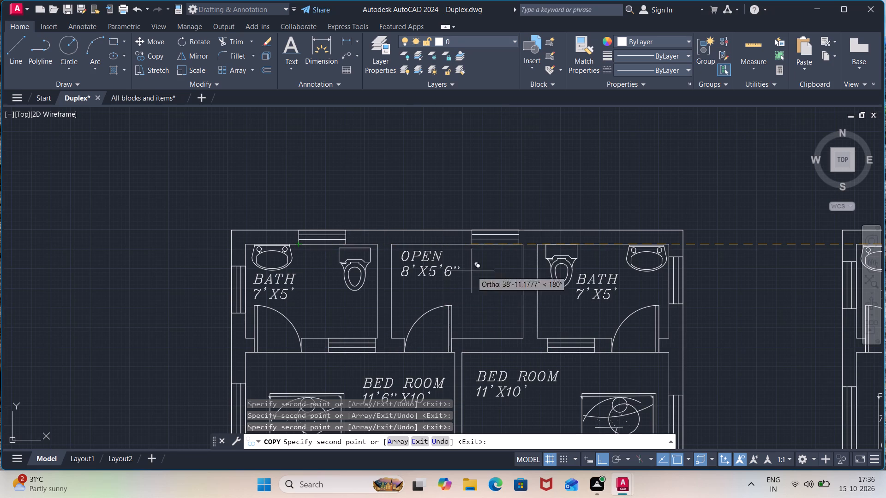
pyautogui.click(581, 255)
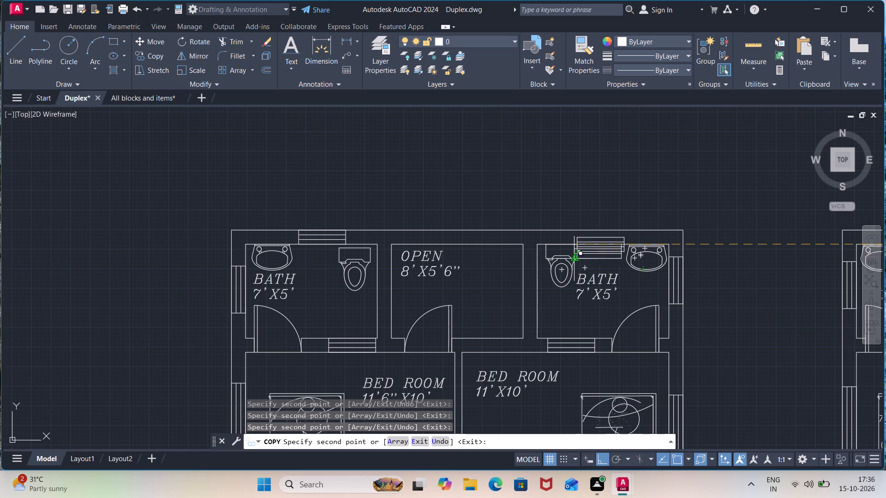
pyautogui.press('Escape')
# Delete the six lines of the misplaced small window copy at the north wall of the west plan's east BATH.
pyautogui.click(595, 251)
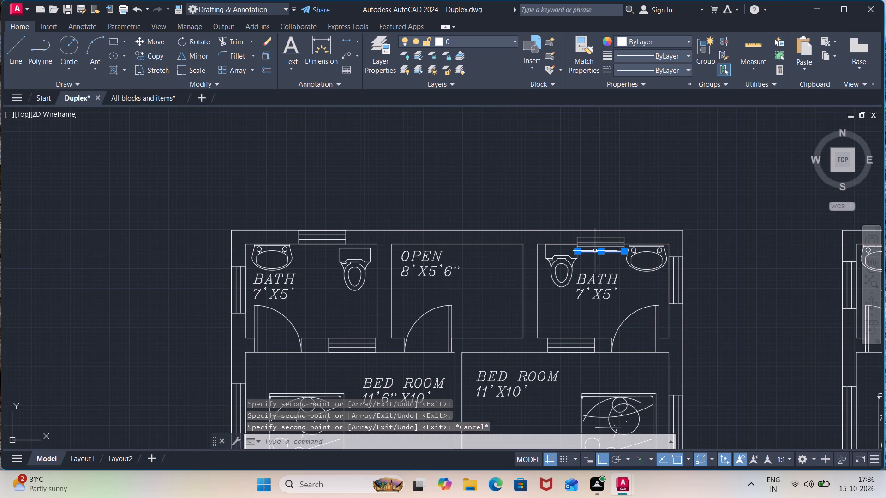
pyautogui.scroll(3, 597, 240)
pyautogui.click(588, 269)
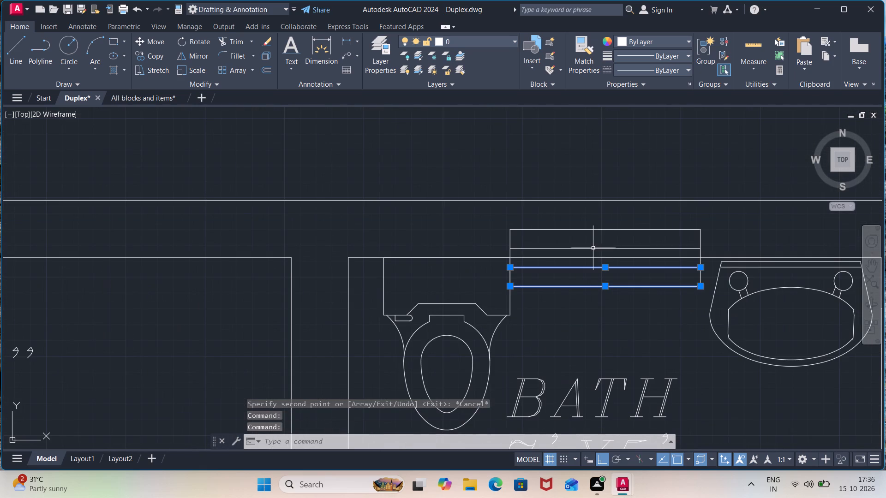
pyautogui.click(594, 247)
pyautogui.click(594, 230)
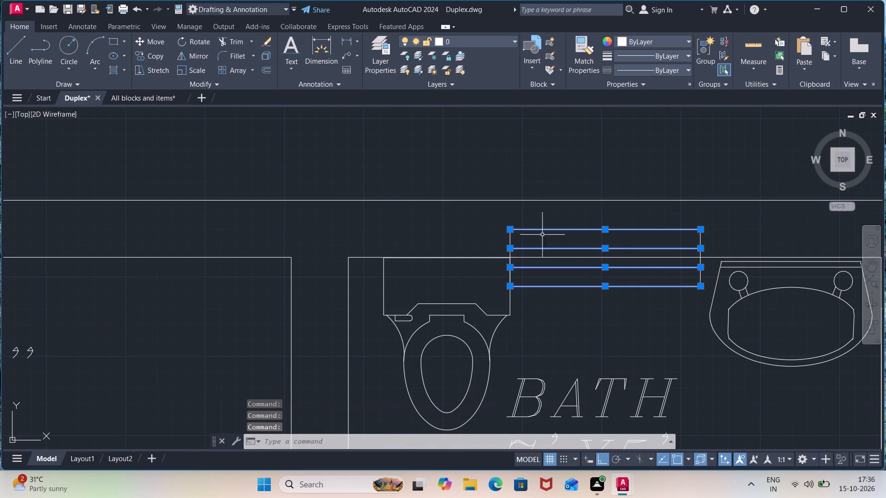
pyautogui.click(508, 236)
pyautogui.click(518, 238)
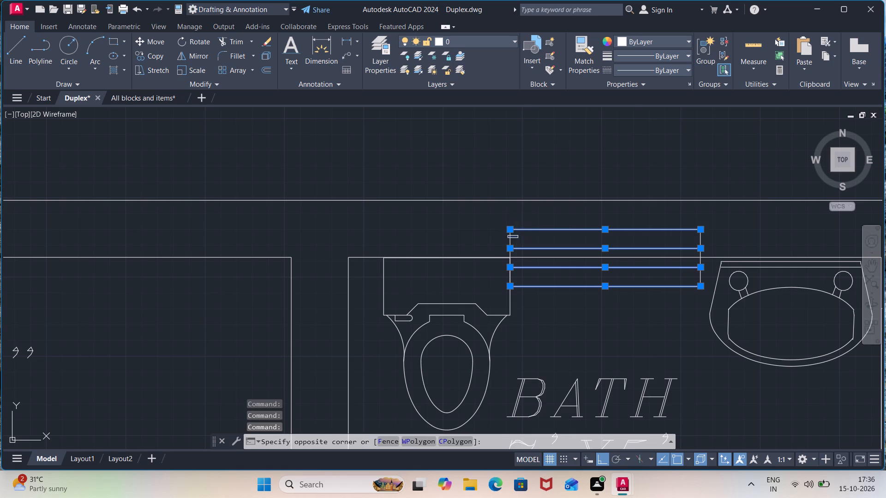
pyautogui.click(517, 236)
pyautogui.click(506, 240)
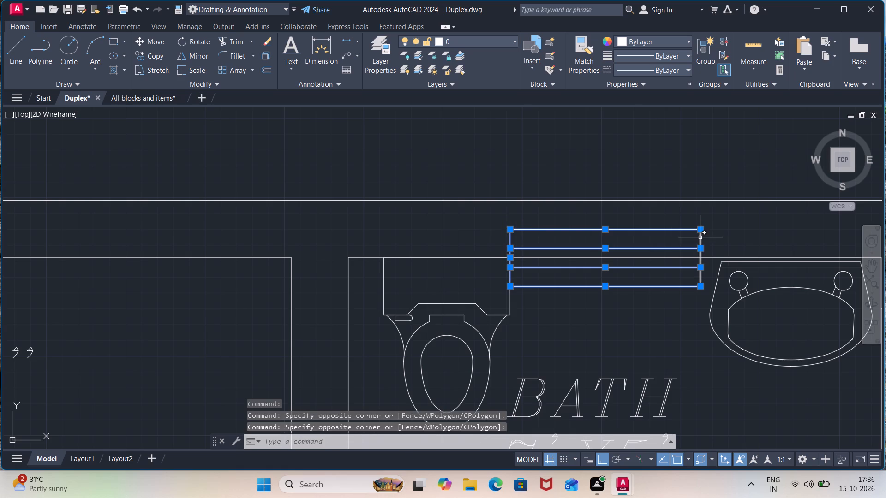
pyautogui.click(700, 237)
pyautogui.press('Delete')
# Copy the small window from the west BATH's north wall into the east BATH's north wall in the west plan, between toilet and washbasin.
pyautogui.scroll(-3, 686, 254)
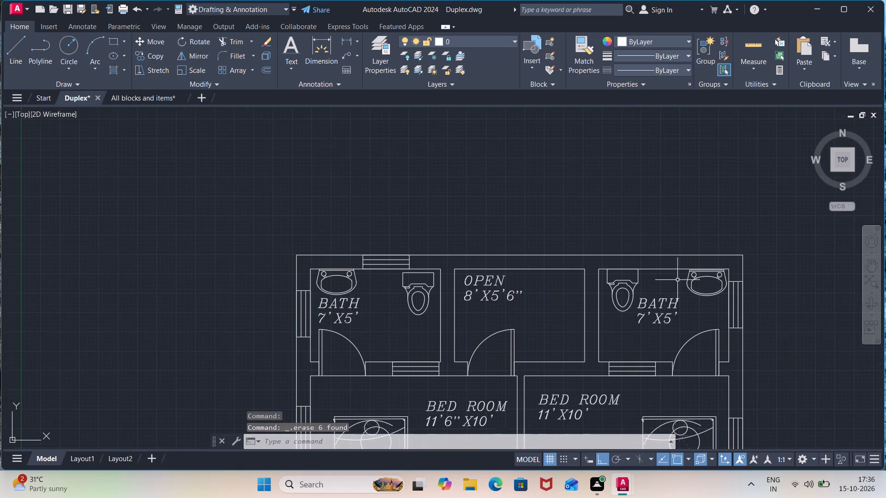
pyautogui.moveTo(672, 295); pyautogui.dragTo(669, 258, button='middle')
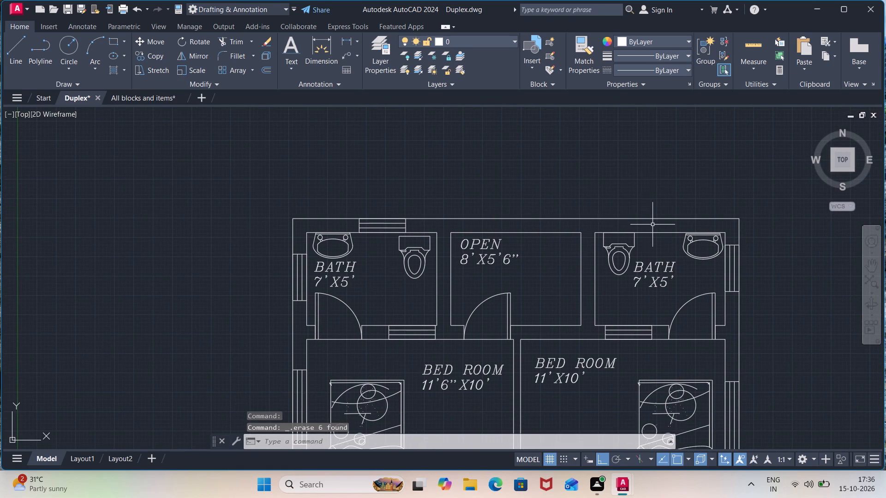
pyautogui.hotkey('ctrl', 'v')
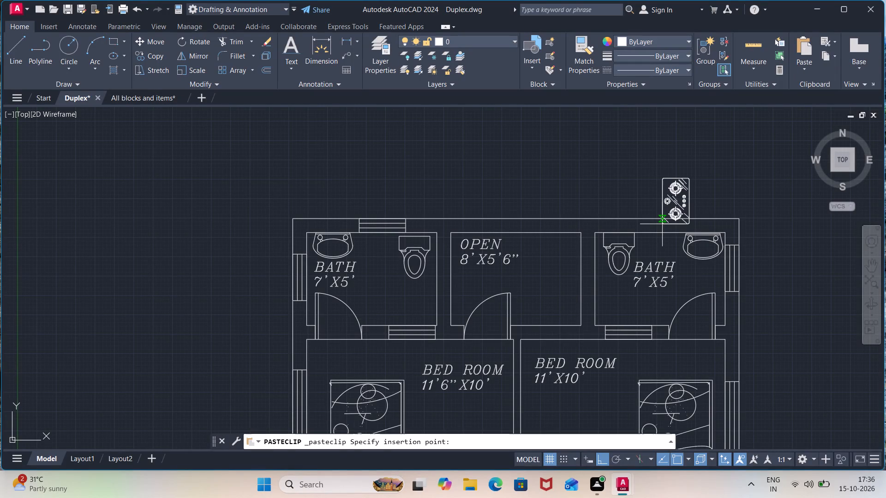
pyautogui.press('Escape')
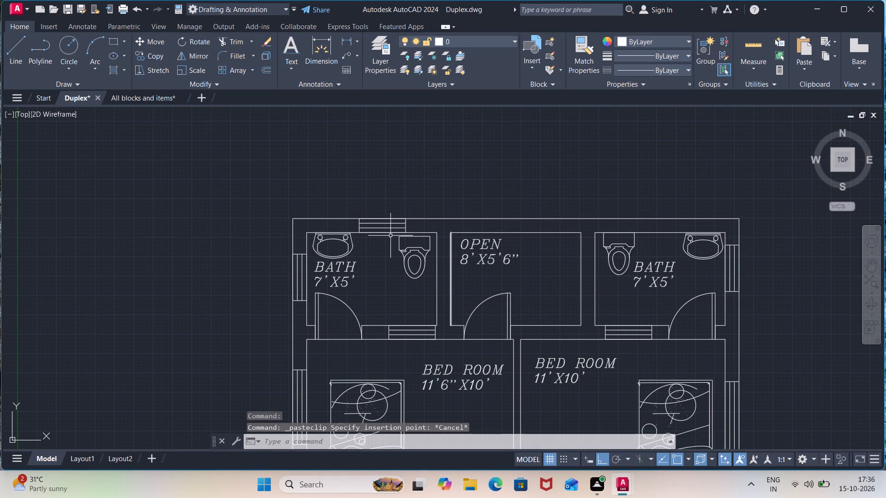
pyautogui.scroll(2, 387, 233)
pyautogui.click(306, 182)
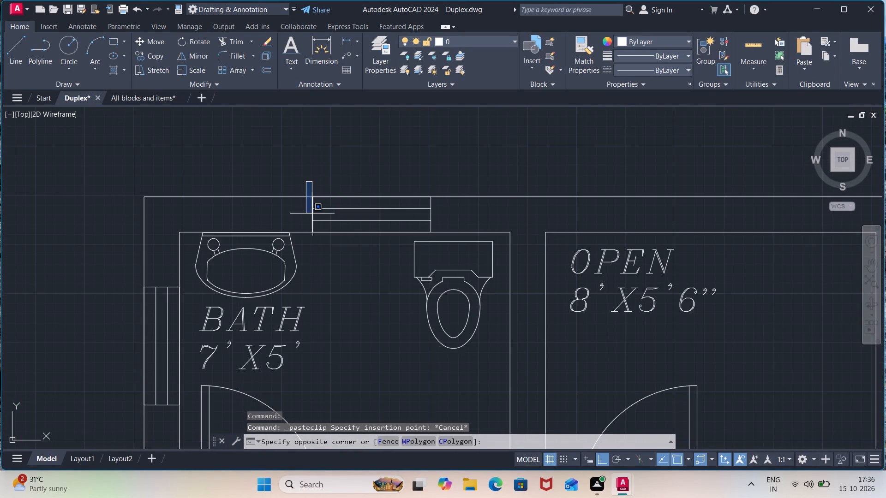
pyautogui.click(441, 233)
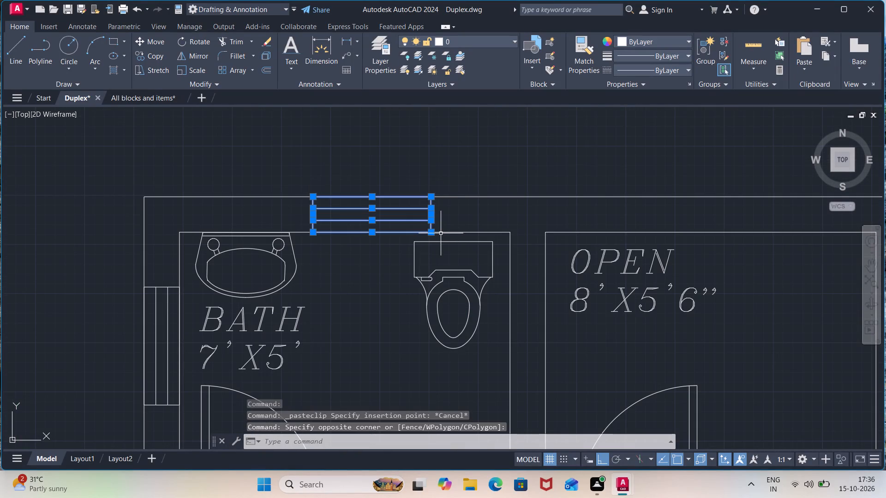
pyautogui.hotkey('ctrl', 'c')
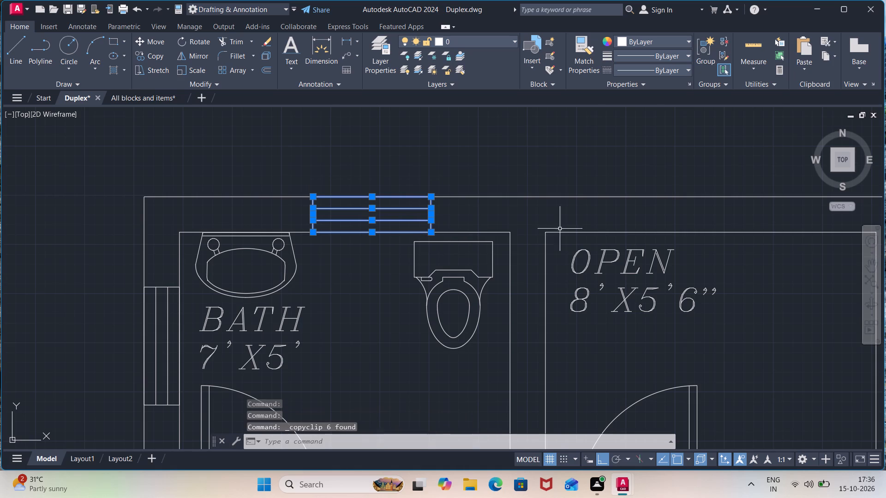
pyautogui.scroll(-1, 671, 227)
pyautogui.moveTo(690, 227); pyautogui.dragTo(349, 225, button='middle')
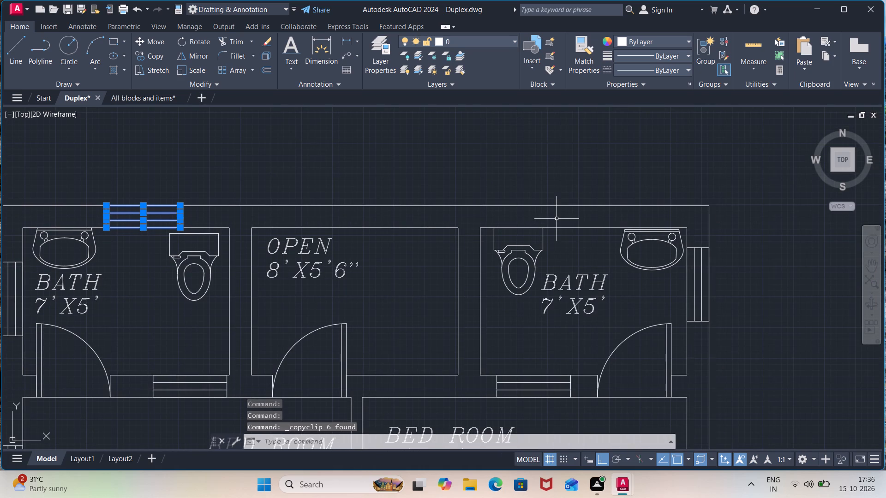
pyautogui.hotkey('ctrl', 'v')
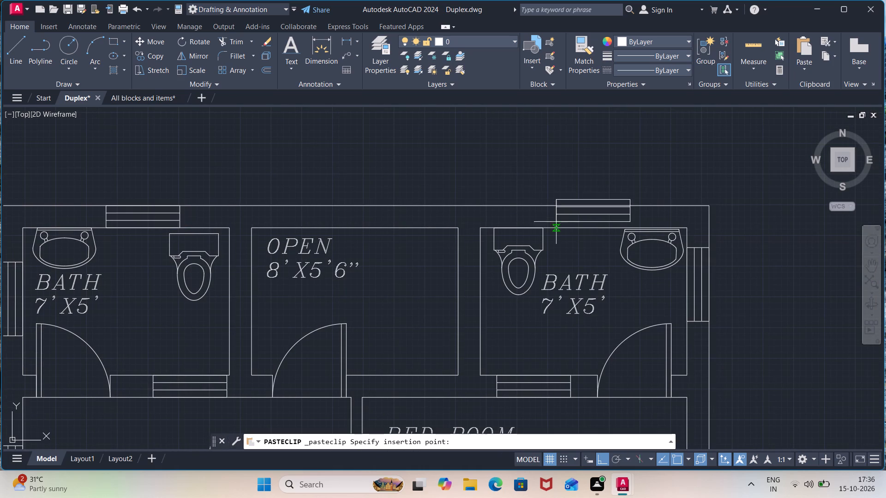
pyautogui.scroll(1, 549, 229)
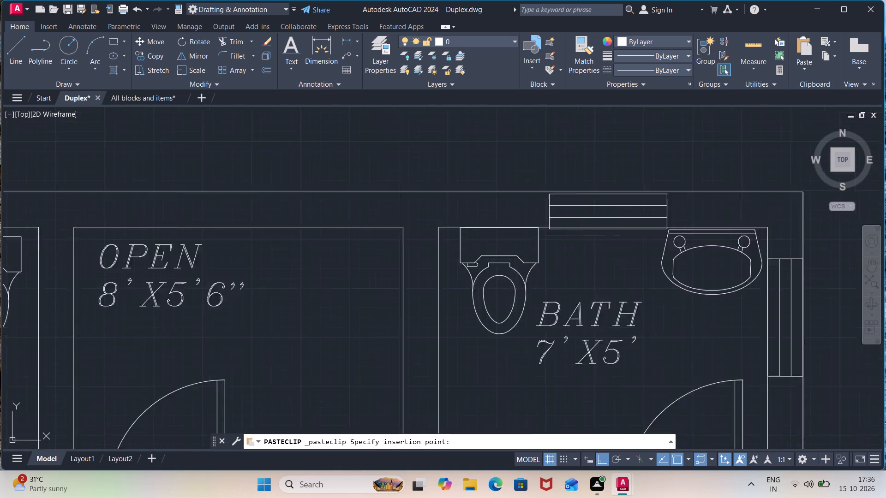
pyautogui.scroll(1, 549, 229)
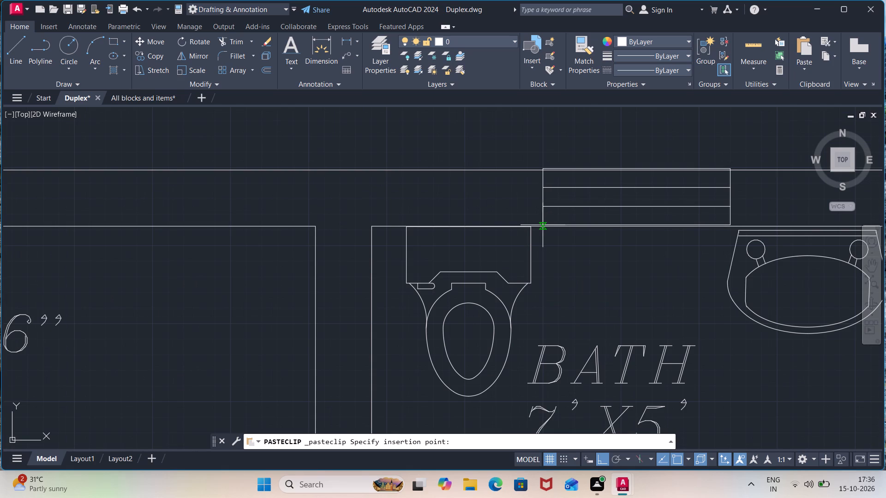
pyautogui.click(543, 225)
# Look over both floor plans from the northern BATHs down to the southern open areas.
pyautogui.scroll(-4, 546, 238)
pyautogui.scroll(-1, 621, 274)
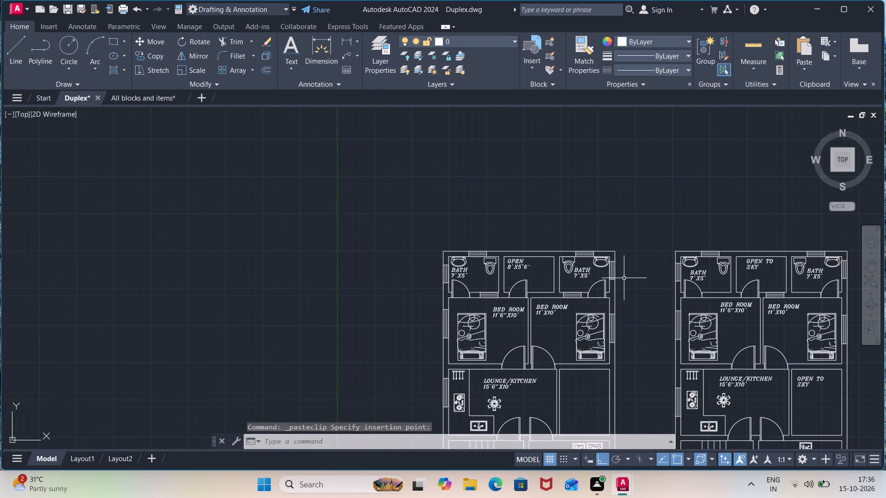
pyautogui.moveTo(630, 288); pyautogui.dragTo(607, 163, button='middle')
pyautogui.moveTo(606, 262); pyautogui.dragTo(607, 262, button='middle')
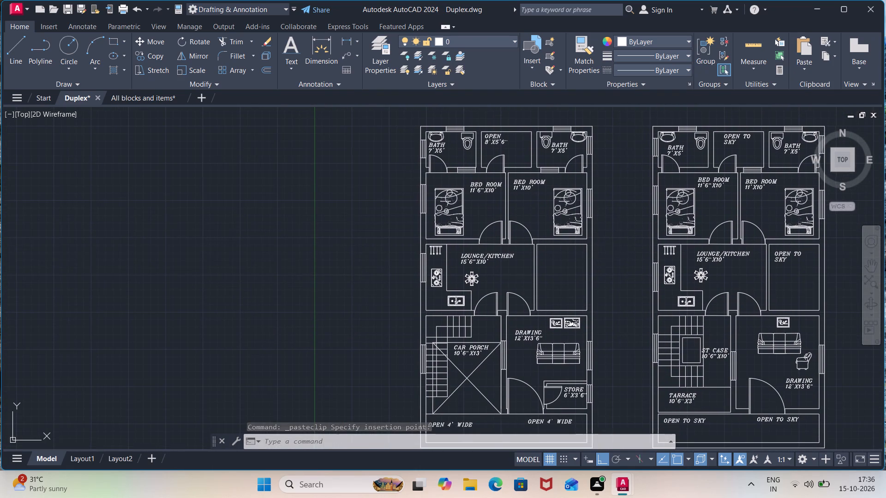
pyautogui.moveTo(607, 262); pyautogui.dragTo(617, 232, button='middle')
pyautogui.scroll(1, 567, 242)
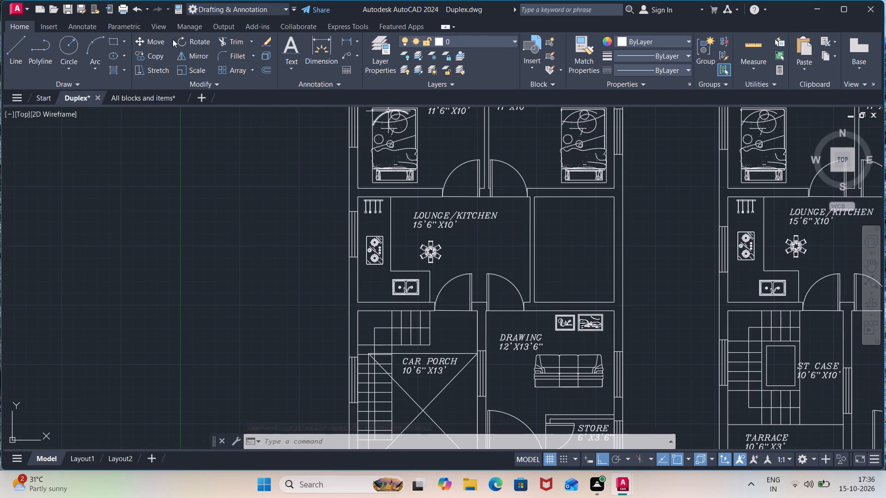
pyautogui.scroll(-1, 635, 211)
pyautogui.moveTo(648, 208); pyautogui.dragTo(693, 368, button='middle')
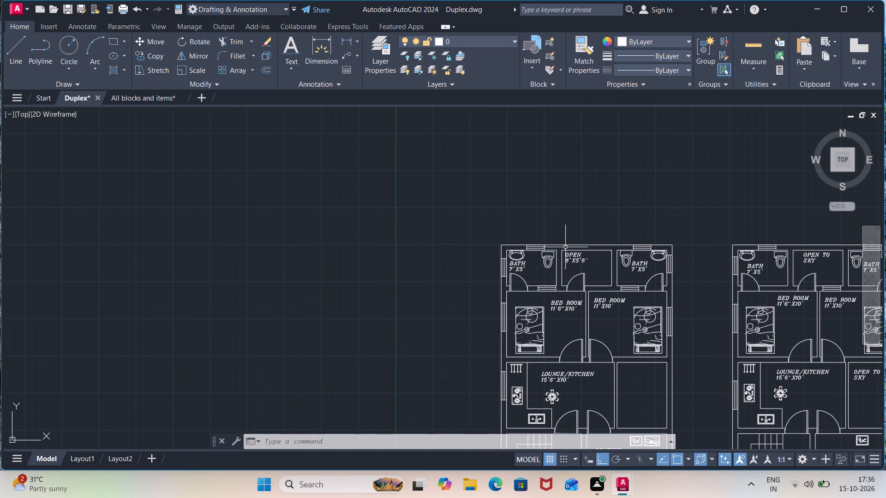
# Draw a short line across the north outer wall above the west plan's OPEN 8'X5'6" area.
pyautogui.scroll(2, 562, 246)
pyautogui.press('l')
pyautogui.press('Return')
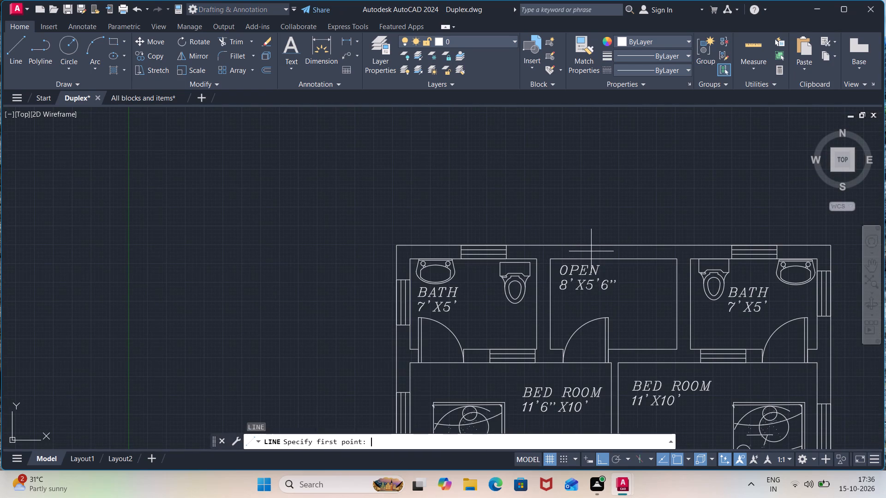
pyautogui.click(575, 246)
pyautogui.click(572, 256)
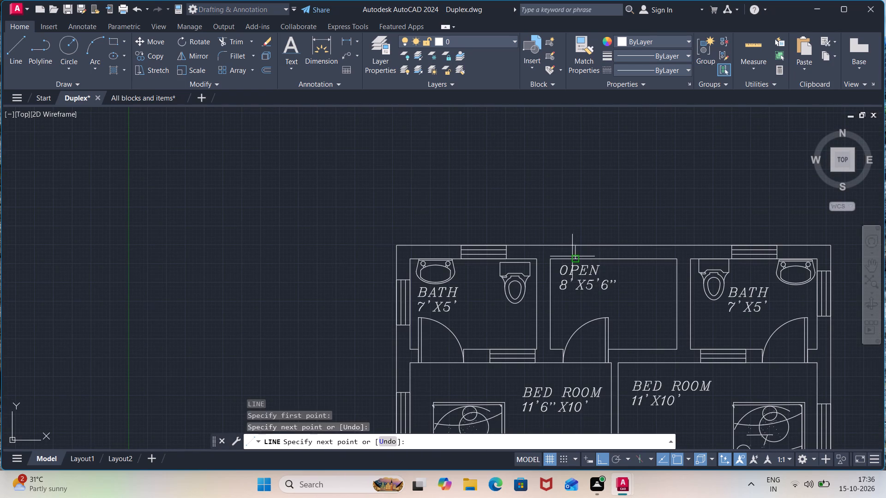
pyautogui.press('Escape')
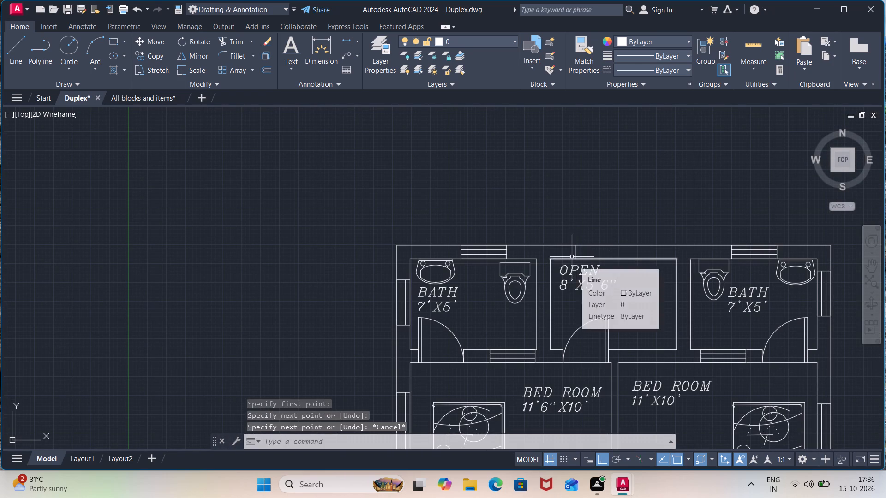
# Offset the short line across the wall 3' to the east to mark the opening's other side.
pyautogui.press('o')
pyautogui.press('Return')
pyautogui.press('3')
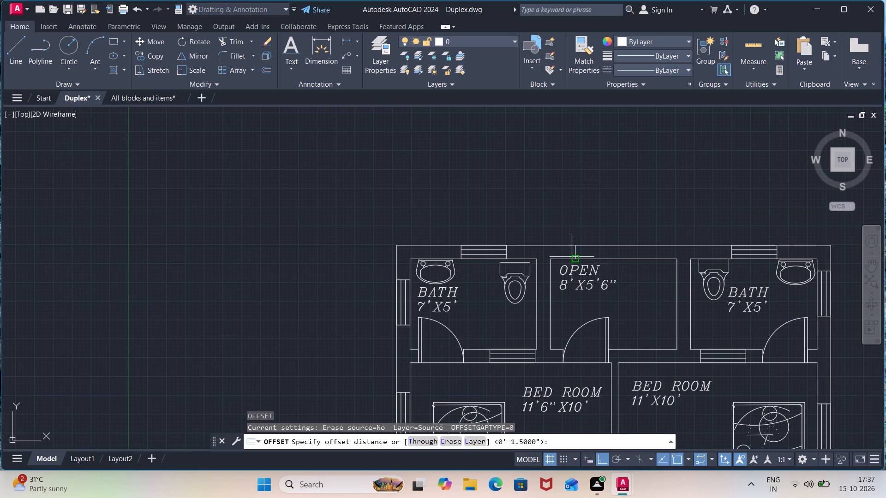
pyautogui.hotkey('shift', '"')
pyautogui.press('BackSpace')
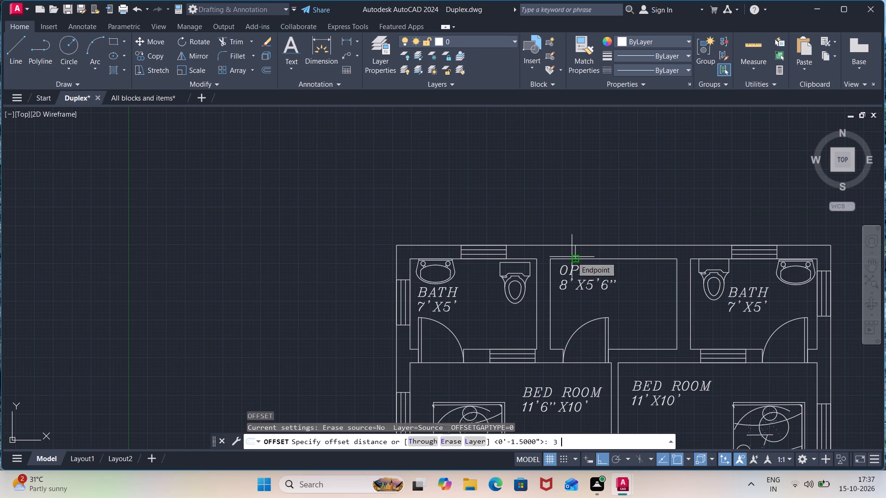
pyautogui.press("'")
pyautogui.press('Return')
pyautogui.click(575, 250)
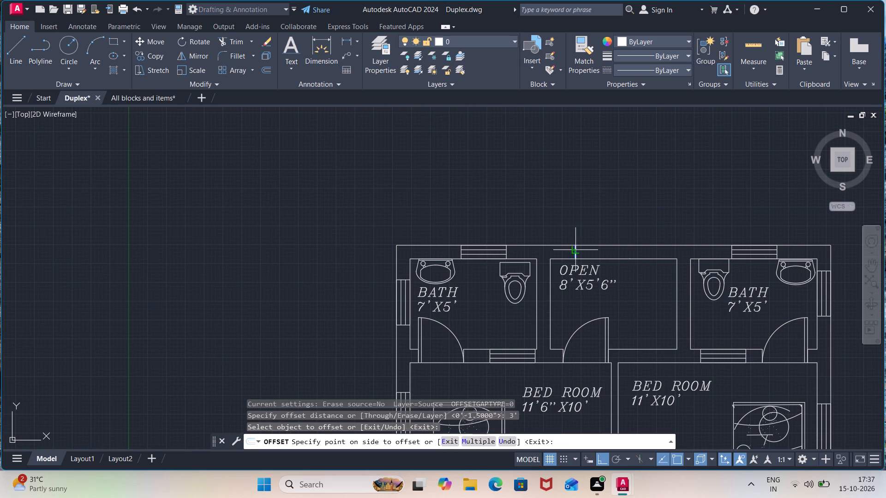
pyautogui.click(616, 249)
pyautogui.press('Escape')
# Trim the inner north wall line between the two short lines above the west plan's OPEN area.
pyautogui.write('TR')
pyautogui.press('Return')
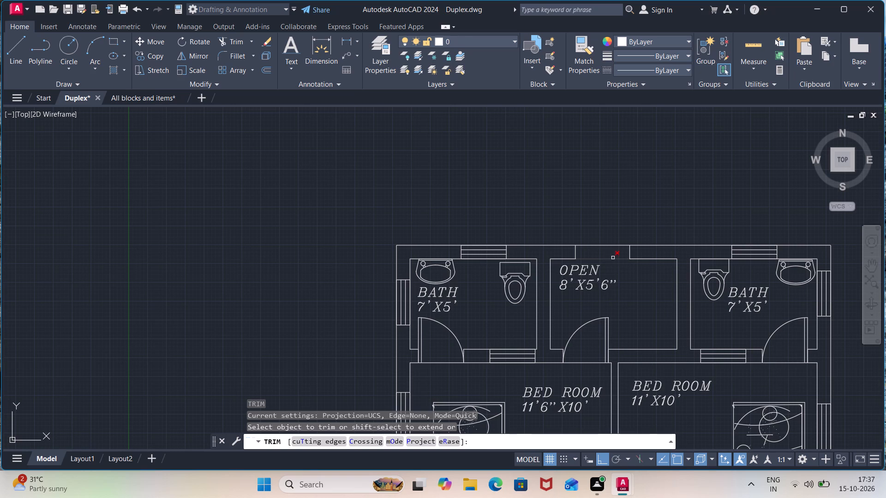
pyautogui.click(613, 258)
pyautogui.scroll(-1, 618, 285)
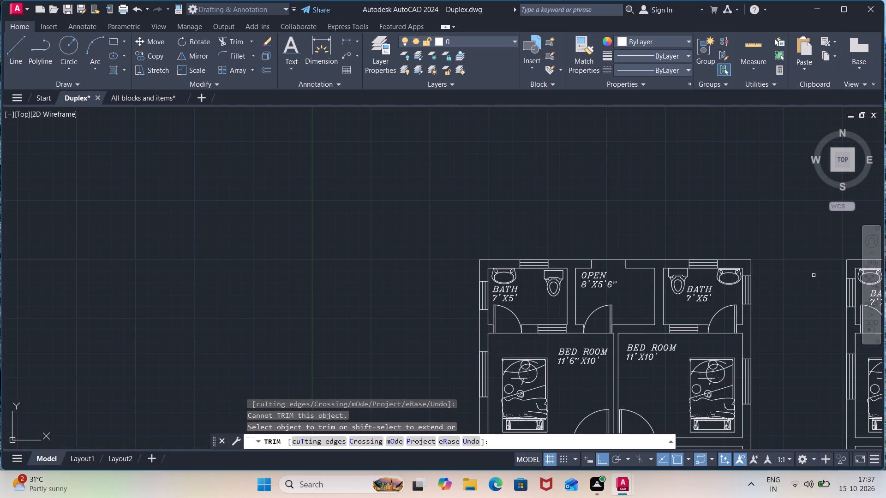
pyautogui.moveTo(814, 275); pyautogui.dragTo(535, 282, button='middle')
pyautogui.press('Escape')
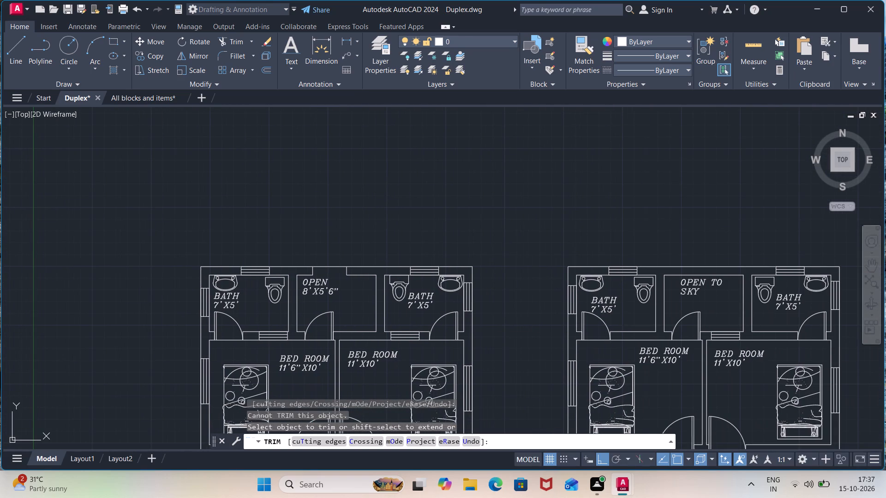
# Draw a short line across the north outer wall above the east plan's northern OPEN TO SKY area.
pyautogui.press('l')
pyautogui.press('Return')
pyautogui.scroll(2, 658, 269)
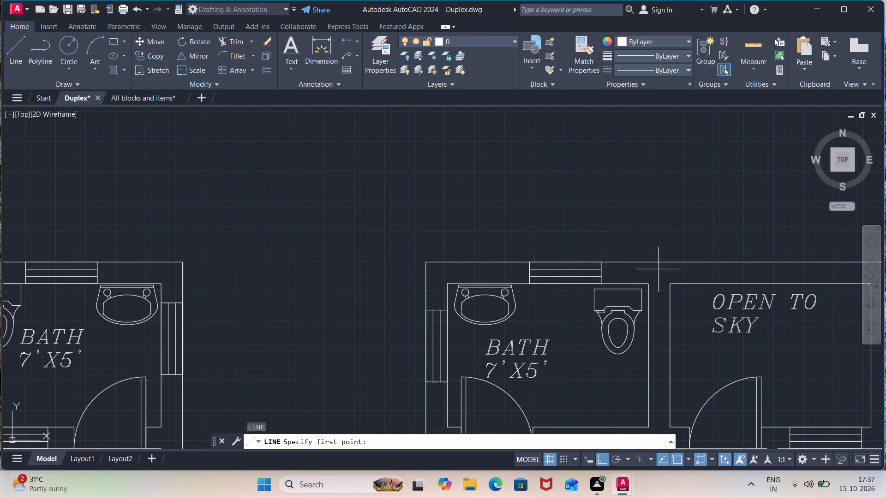
pyautogui.click(729, 284)
pyautogui.click(728, 263)
pyautogui.press('Escape')
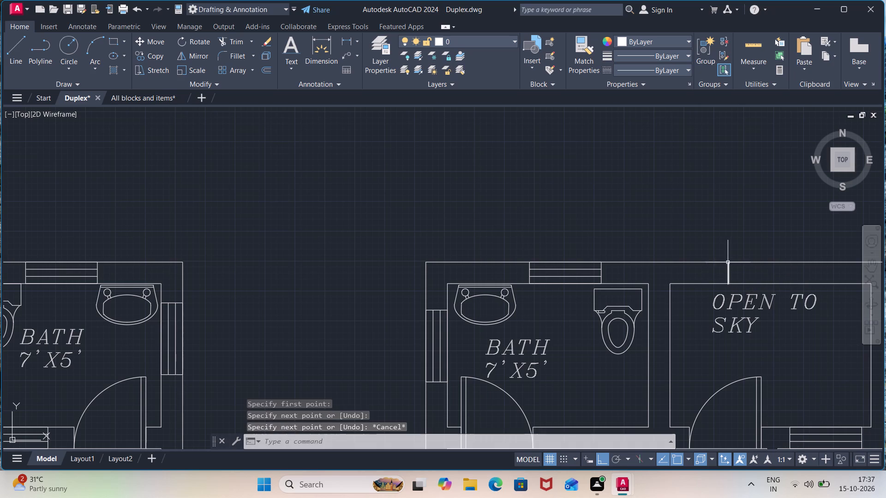
# Offset the short line above the east plan's northern OPEN TO SKY area 3' to the east.
pyautogui.moveTo(765, 267); pyautogui.dragTo(669, 259, button='middle')
pyautogui.press('l')
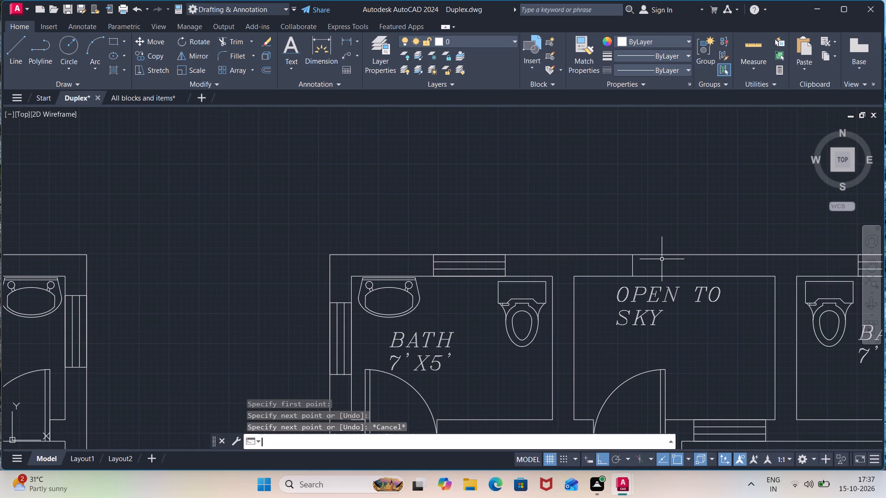
pyautogui.press('Escape')
pyautogui.press('o')
pyautogui.press('Return')
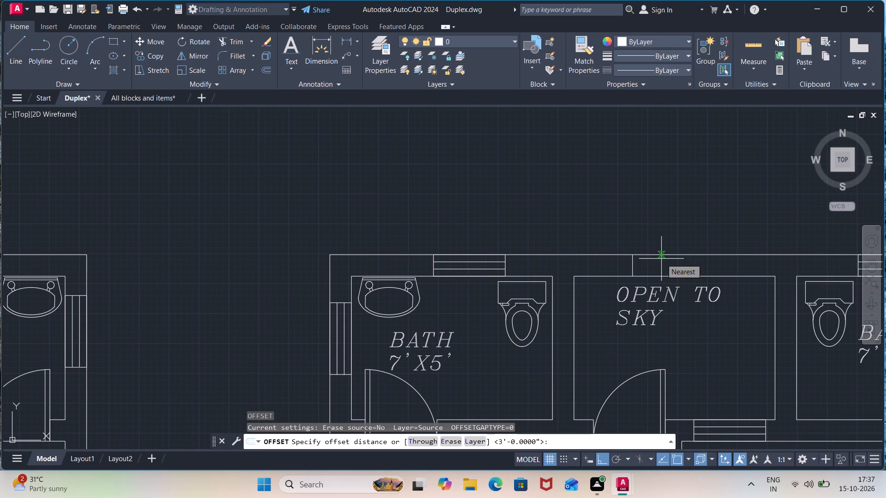
pyautogui.press('Return')
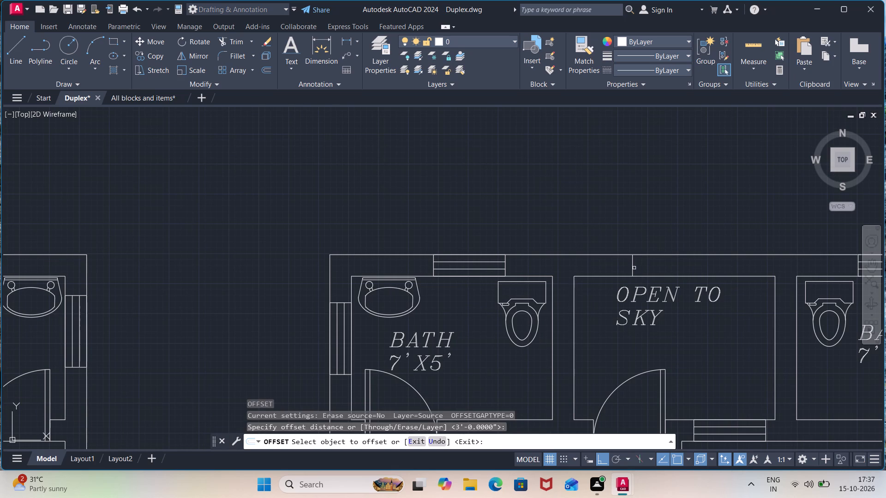
pyautogui.click(631, 267)
pyautogui.click(680, 258)
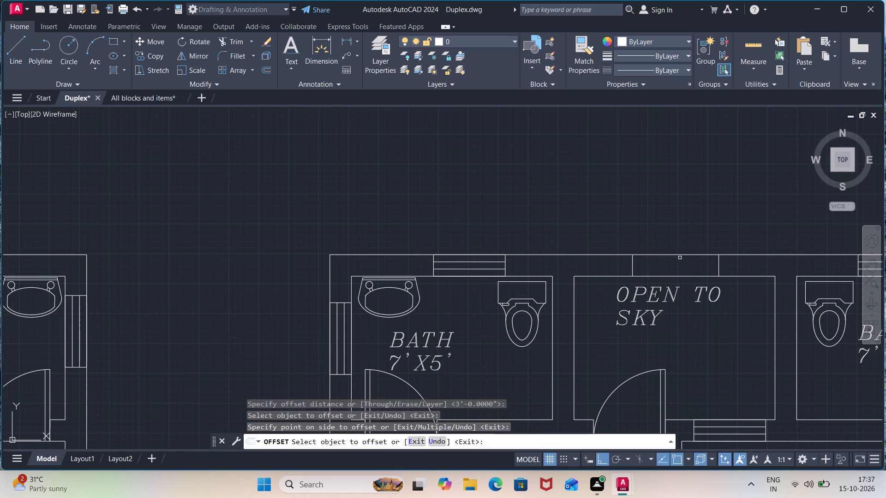
# Trim the inner north wall line between the two short lines above the east plan's northern OPEN TO SKY area.
pyautogui.scroll(-1, 680, 258)
pyautogui.press('Escape')
pyautogui.press('y')
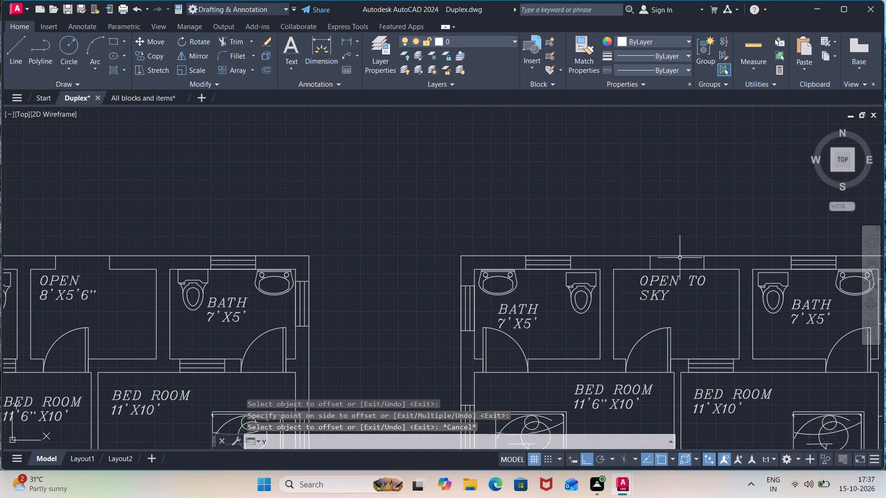
pyautogui.press('Escape')
pyautogui.write('TR')
pyautogui.press('Return')
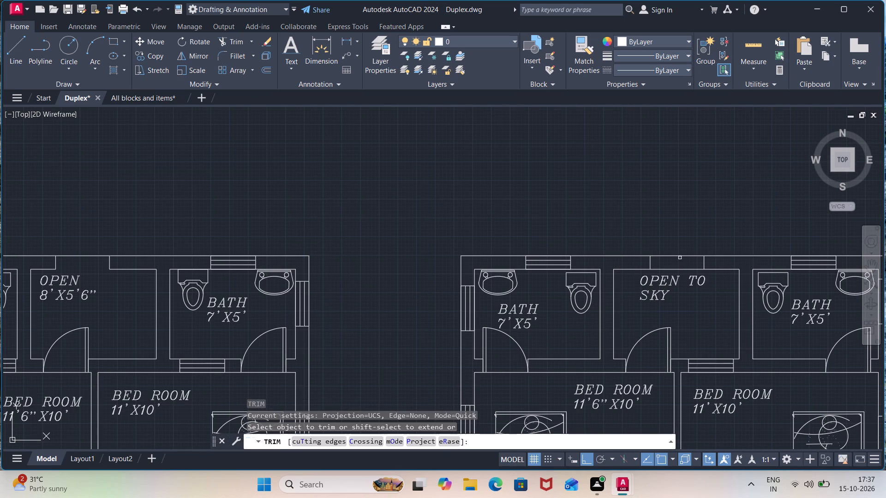
pyautogui.click(680, 269)
pyautogui.scroll(-2, 690, 304)
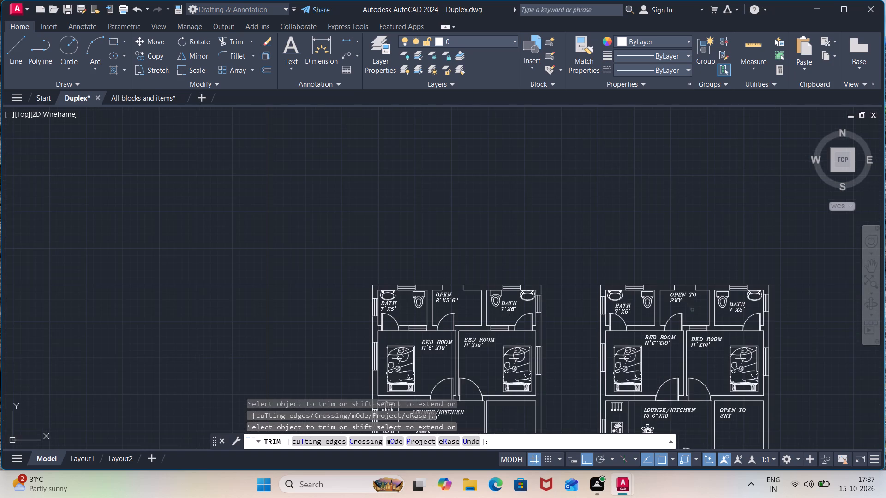
pyautogui.moveTo(694, 311); pyautogui.dragTo(736, 193, button='middle')
pyautogui.press('Escape')
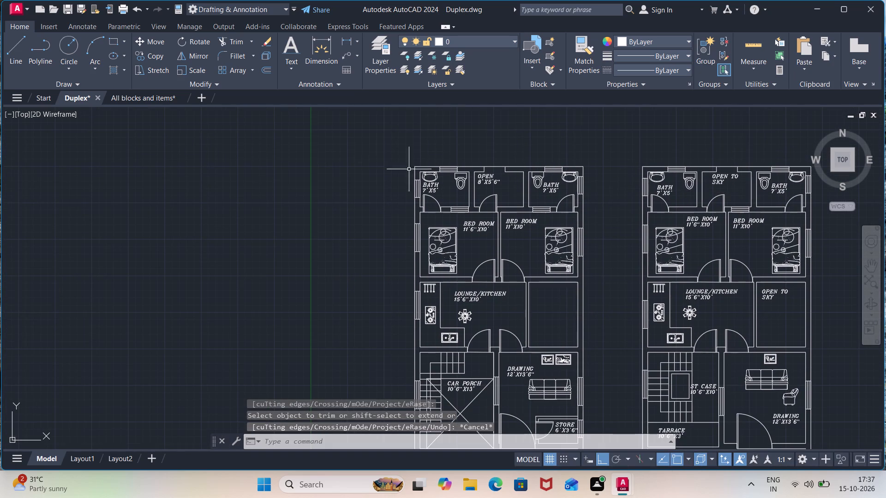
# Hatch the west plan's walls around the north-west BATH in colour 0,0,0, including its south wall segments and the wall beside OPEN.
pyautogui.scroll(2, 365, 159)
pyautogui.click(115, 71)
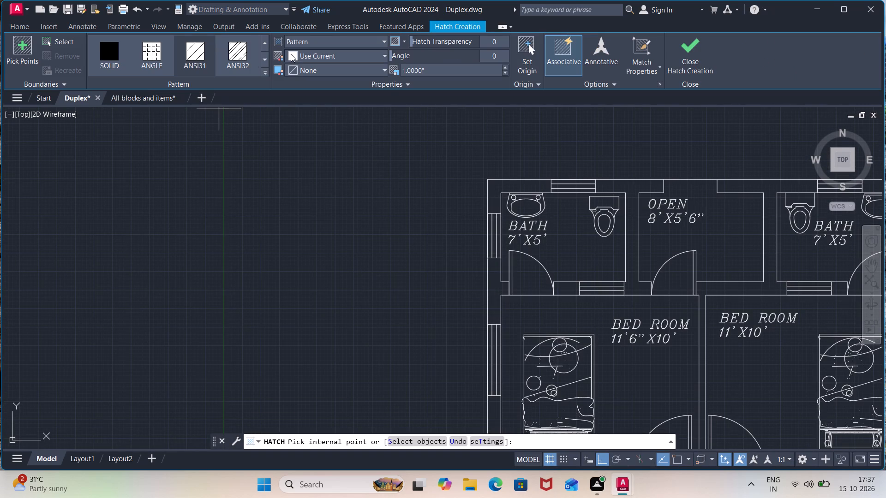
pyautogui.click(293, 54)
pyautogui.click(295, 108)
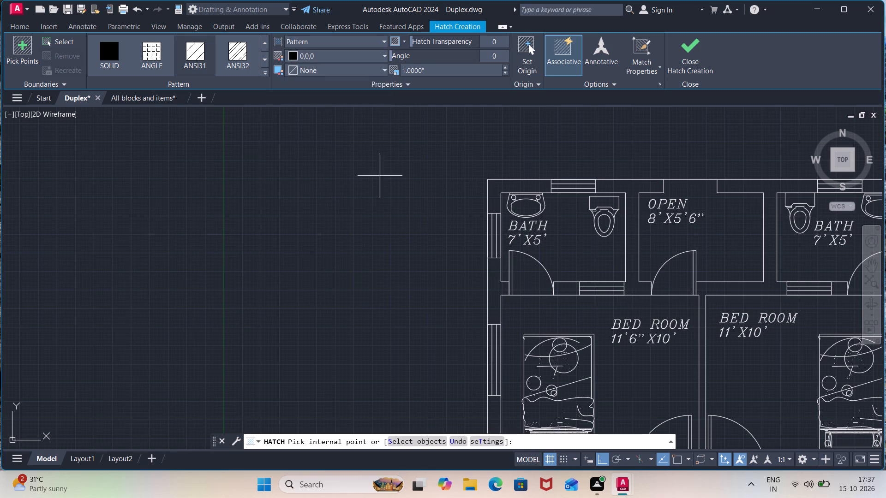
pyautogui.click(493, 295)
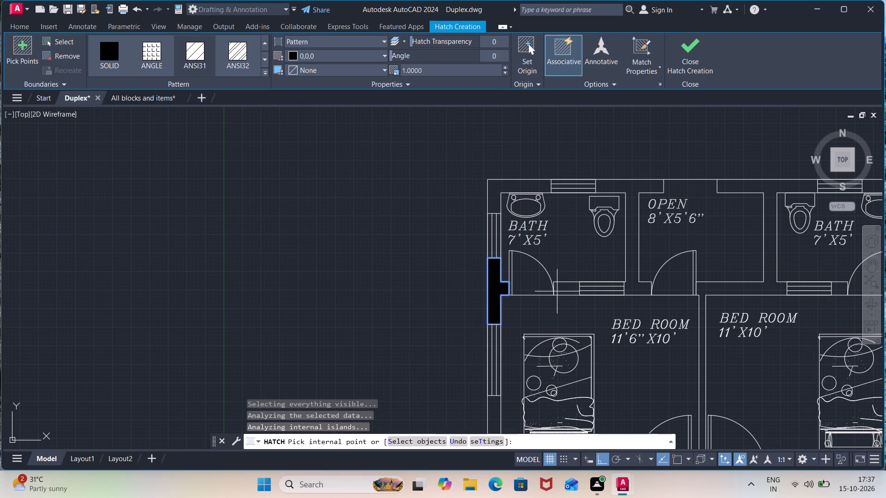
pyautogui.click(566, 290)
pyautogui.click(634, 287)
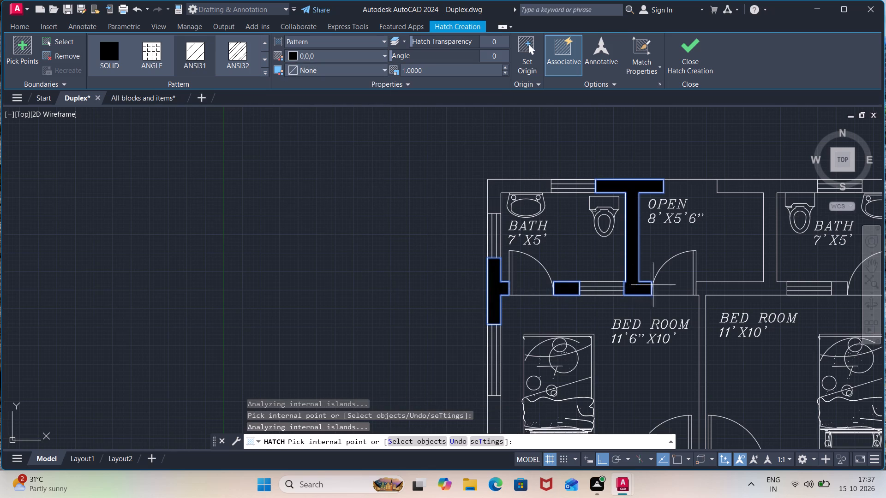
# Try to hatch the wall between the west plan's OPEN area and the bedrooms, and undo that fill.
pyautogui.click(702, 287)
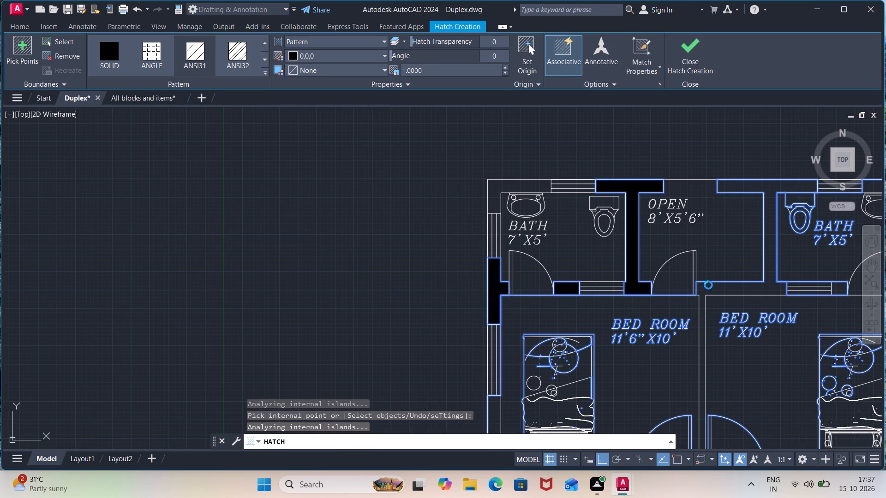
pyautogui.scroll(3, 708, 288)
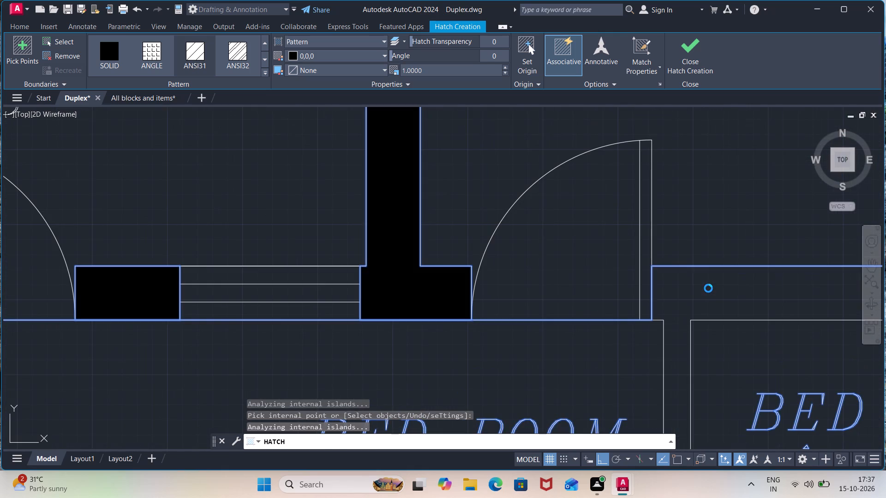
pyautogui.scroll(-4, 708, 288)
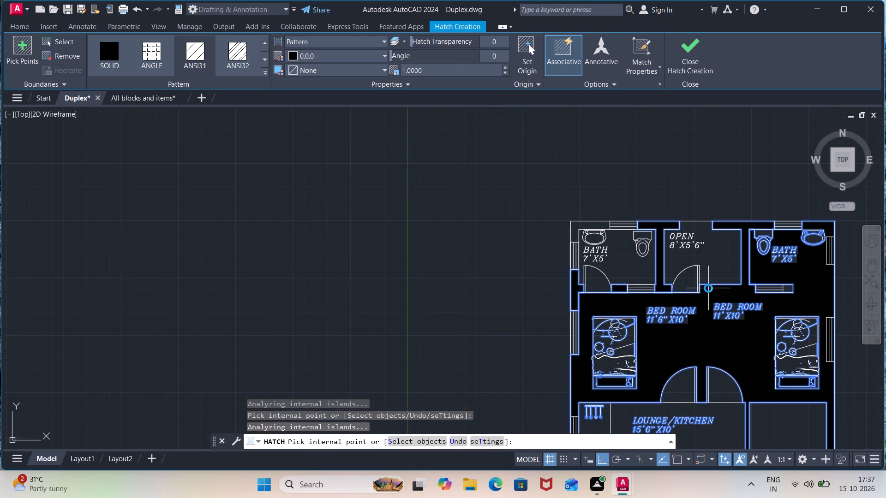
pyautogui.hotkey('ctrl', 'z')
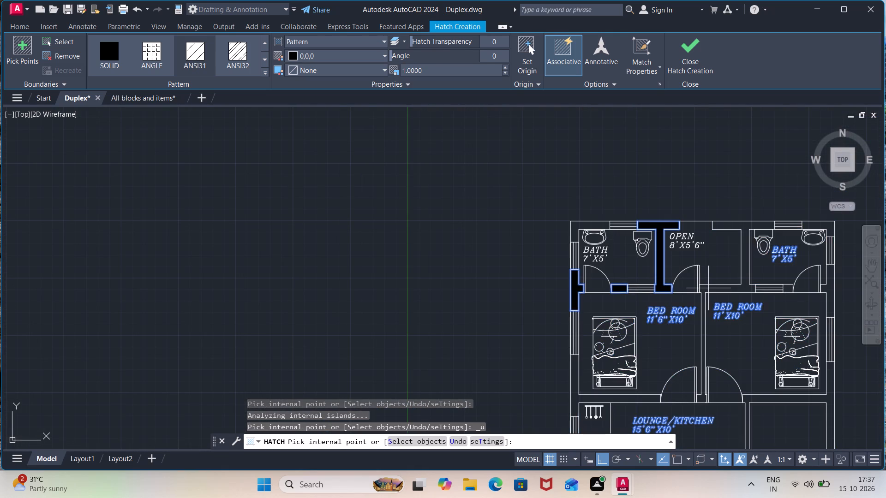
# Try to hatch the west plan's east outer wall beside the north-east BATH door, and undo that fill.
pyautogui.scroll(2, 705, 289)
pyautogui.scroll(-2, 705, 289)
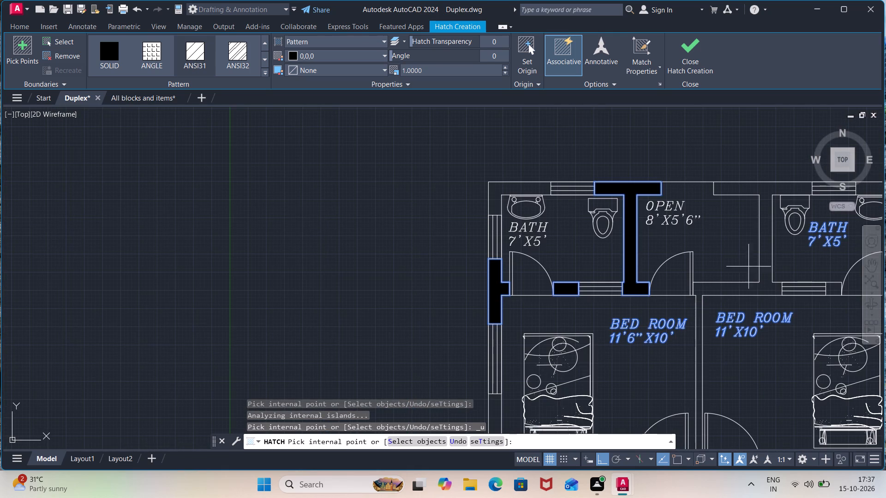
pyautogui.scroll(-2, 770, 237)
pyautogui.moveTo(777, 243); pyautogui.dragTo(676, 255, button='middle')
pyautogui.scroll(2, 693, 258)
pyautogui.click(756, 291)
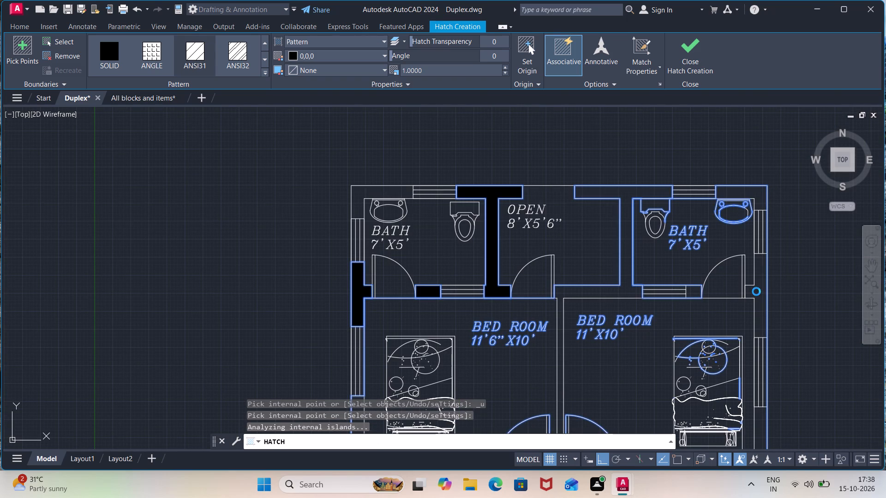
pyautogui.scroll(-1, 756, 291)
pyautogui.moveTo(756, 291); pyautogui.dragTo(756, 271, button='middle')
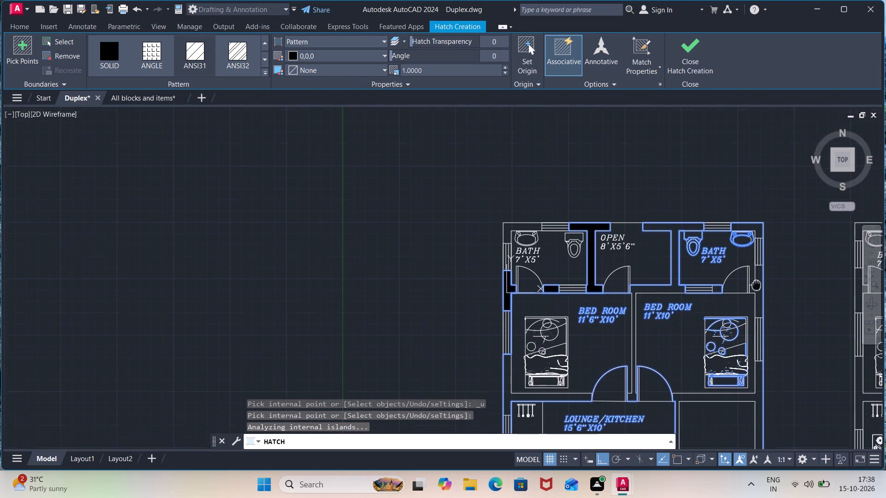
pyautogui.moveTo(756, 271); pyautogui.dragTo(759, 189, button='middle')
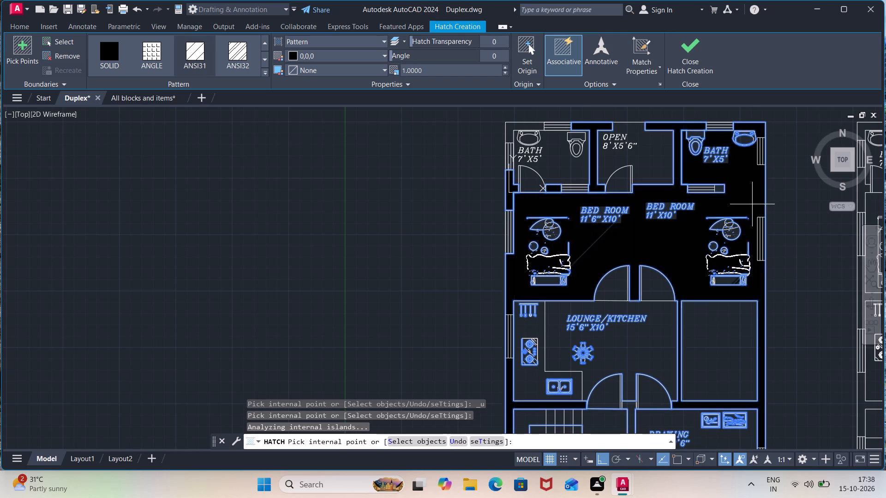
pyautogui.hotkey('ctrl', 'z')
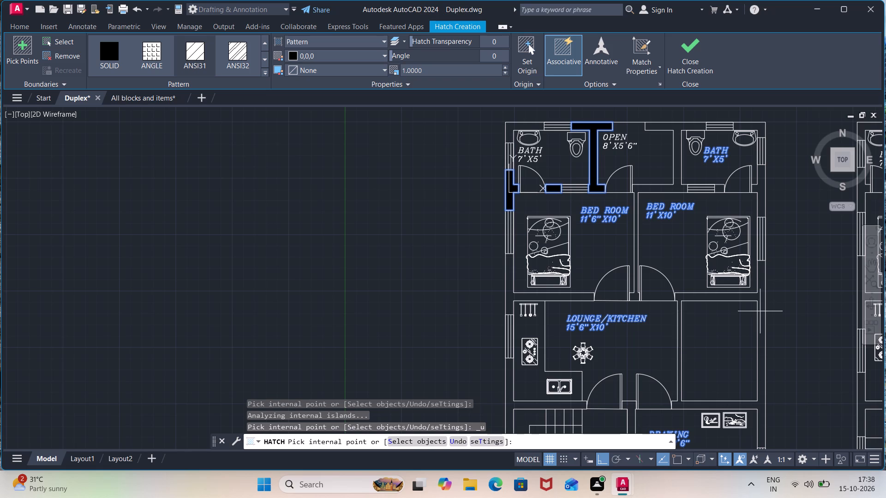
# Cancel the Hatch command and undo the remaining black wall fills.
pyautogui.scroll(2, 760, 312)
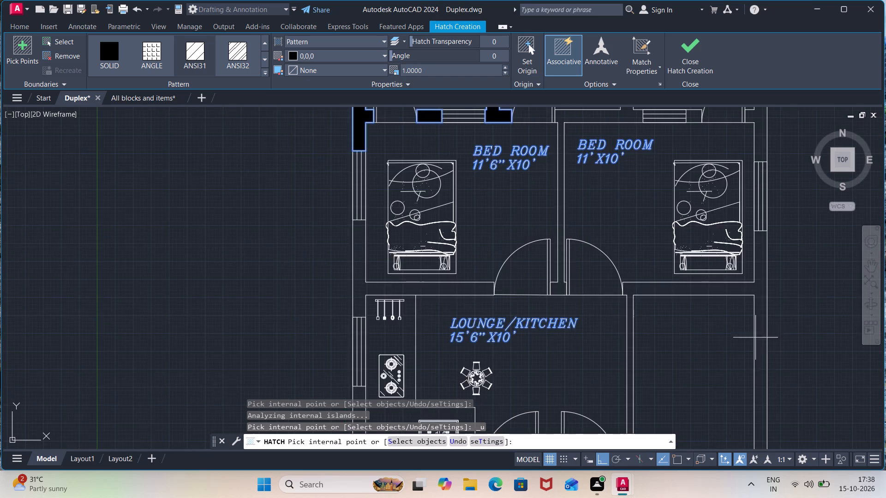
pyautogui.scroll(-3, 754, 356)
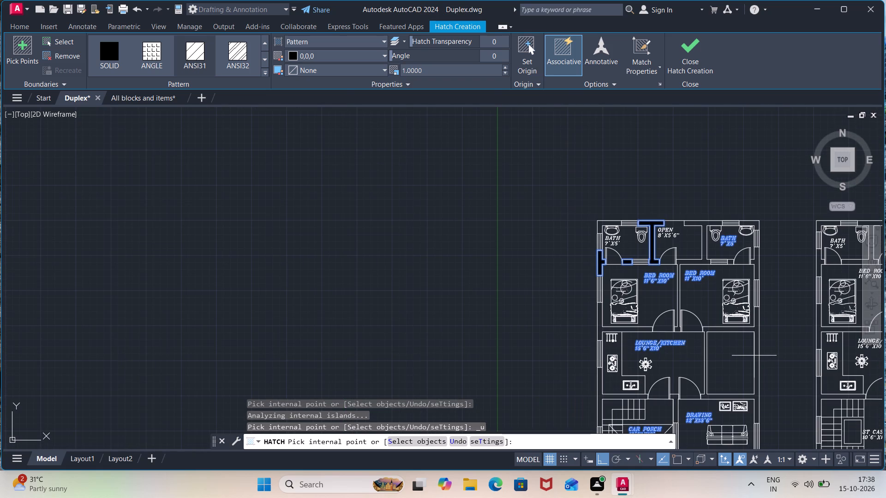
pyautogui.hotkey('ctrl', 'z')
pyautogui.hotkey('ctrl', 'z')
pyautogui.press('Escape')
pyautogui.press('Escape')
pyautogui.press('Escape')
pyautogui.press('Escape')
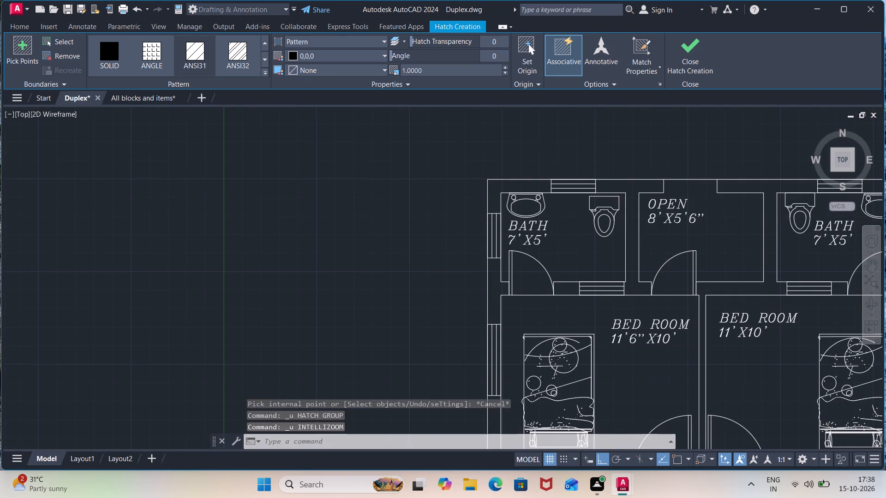
# Start a single-line text with 6" height and 0 rotation in the unlabelled room east of the west plan's LOUNGE/KITCHEN.
pyautogui.scroll(-1, 701, 286)
pyautogui.moveTo(724, 267); pyautogui.dragTo(724, 266, button='middle')
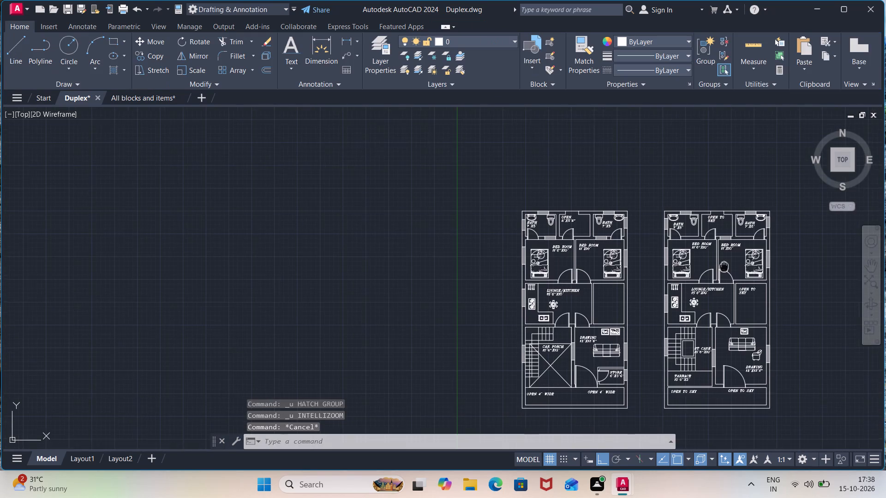
pyautogui.moveTo(724, 266); pyautogui.dragTo(712, 214, button='middle')
pyautogui.scroll(3, 702, 247)
pyautogui.scroll(-1, 704, 250)
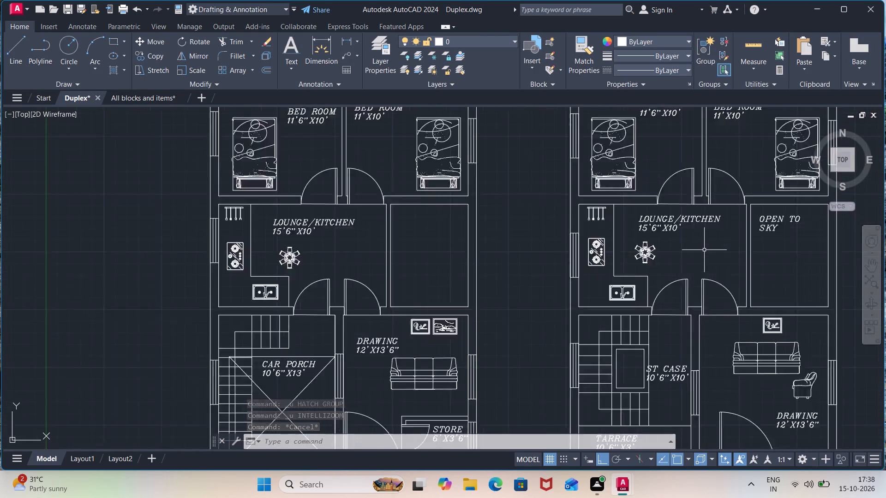
pyautogui.scroll(-1, 704, 250)
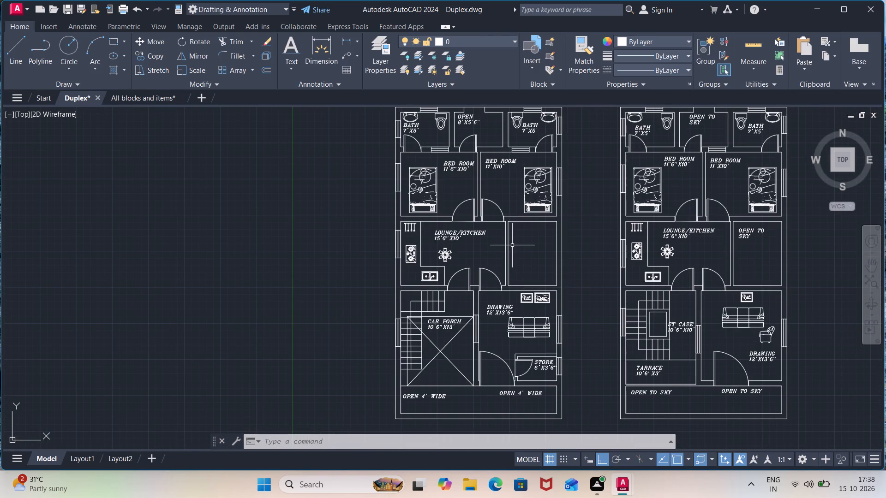
pyautogui.write('TEXT')
pyautogui.press('Return')
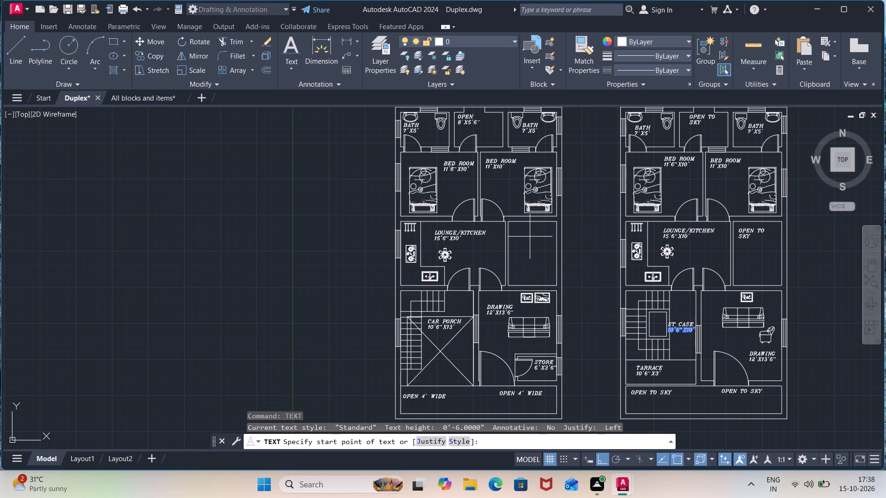
pyautogui.click(528, 238)
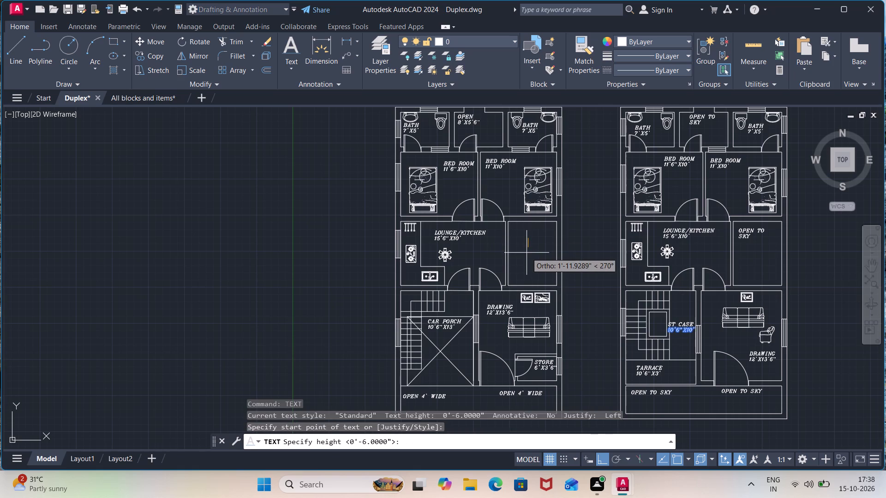
pyautogui.write('6"')
pyautogui.press('Return')
pyautogui.press('0')
pyautogui.press('Return')
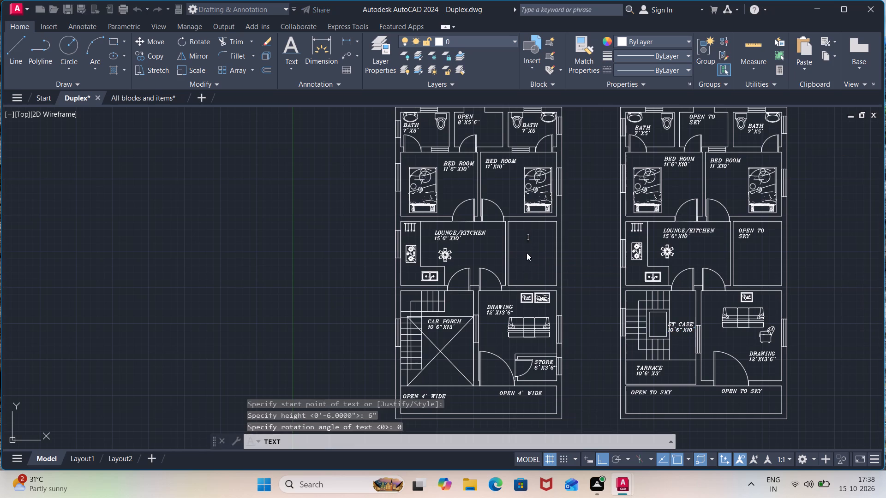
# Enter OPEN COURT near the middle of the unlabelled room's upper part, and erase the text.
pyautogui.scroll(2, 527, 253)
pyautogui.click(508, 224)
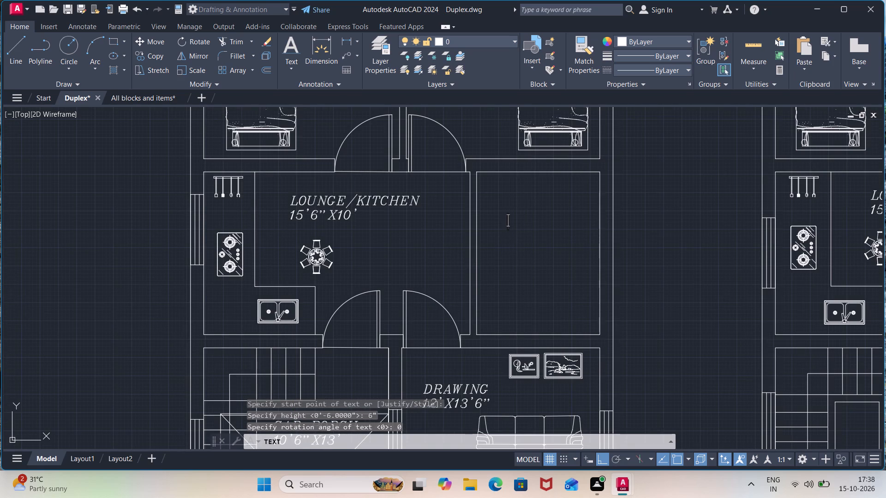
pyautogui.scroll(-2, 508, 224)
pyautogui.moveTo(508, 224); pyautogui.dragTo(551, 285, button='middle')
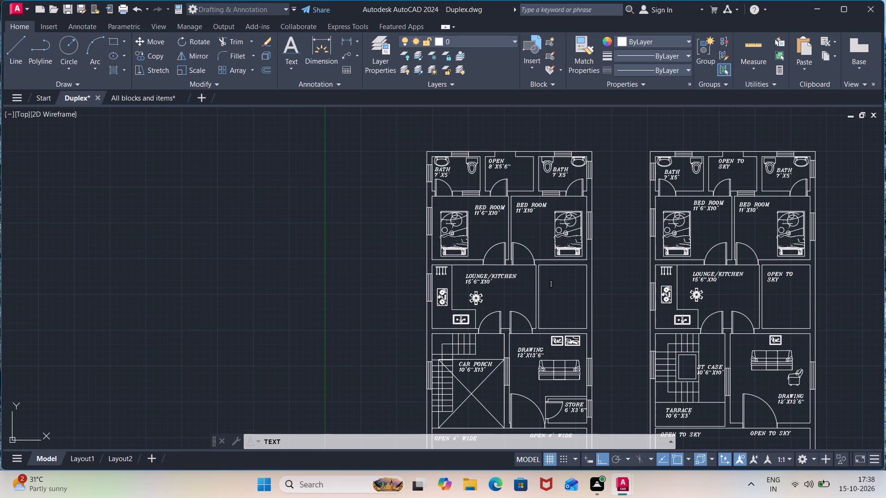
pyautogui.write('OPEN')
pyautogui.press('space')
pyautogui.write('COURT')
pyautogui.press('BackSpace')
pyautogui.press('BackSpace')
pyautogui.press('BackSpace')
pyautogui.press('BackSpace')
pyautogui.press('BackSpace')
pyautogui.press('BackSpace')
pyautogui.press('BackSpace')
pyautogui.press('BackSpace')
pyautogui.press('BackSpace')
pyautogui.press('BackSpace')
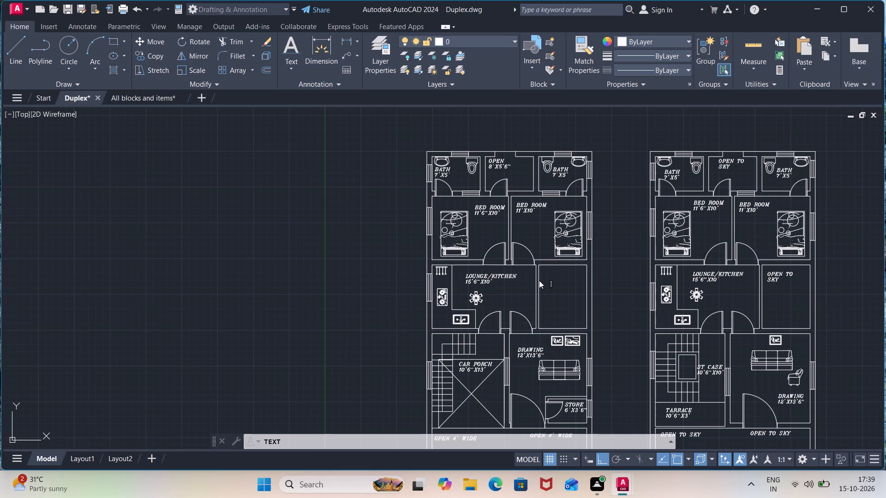
# Label the unlabelled room east of the west plan's LOUNGE/KITCHEN with three text lines: OPEN COURT, YARD and 8'X10'.
pyautogui.click(544, 279)
pyautogui.write('OPEN COURT')
pyautogui.press('Return')
pyautogui.write('YARD')
pyautogui.press('Return')
pyautogui.write("8'")
pyautogui.press('x')
pyautogui.write('10')
pyautogui.press("'")
pyautogui.click(737, 285)
pyautogui.moveTo(616, 274); pyautogui.dragTo(574, 207, button='middle')
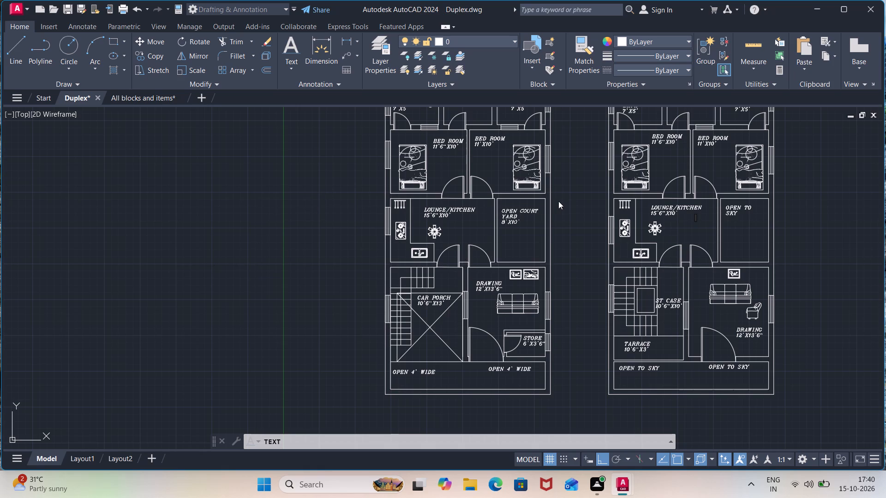
pyautogui.moveTo(566, 203); pyautogui.dragTo(484, 259, button='middle')
pyautogui.scroll(-1, 543, 244)
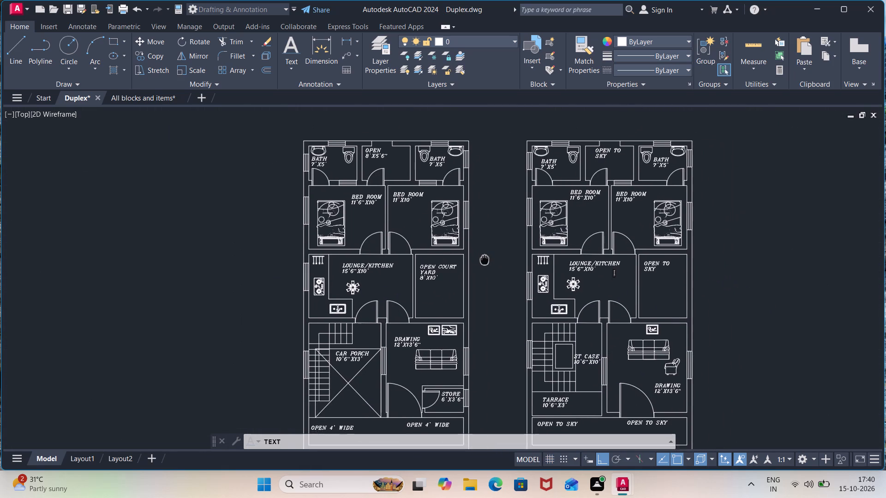
pyautogui.moveTo(484, 259); pyautogui.dragTo(485, 243, button='middle')
pyautogui.scroll(-1, 485, 242)
pyautogui.scroll(1, 485, 242)
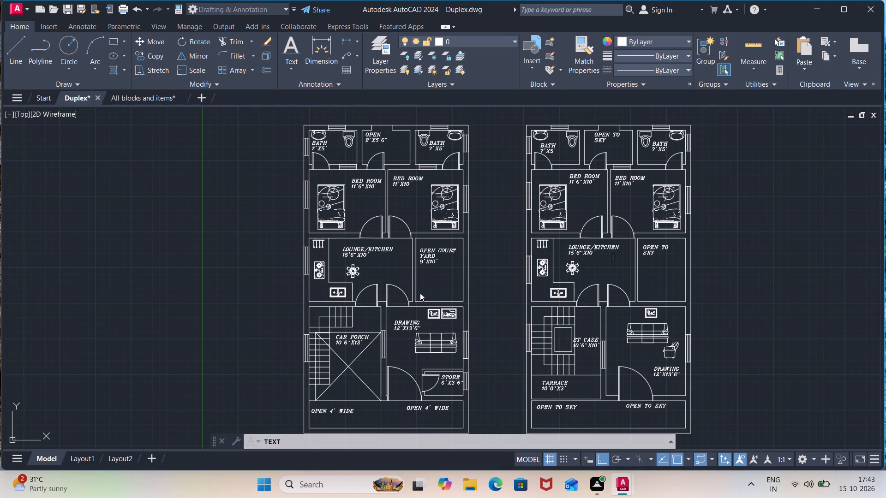
pyautogui.click(263, 203)
pyautogui.press('Escape')
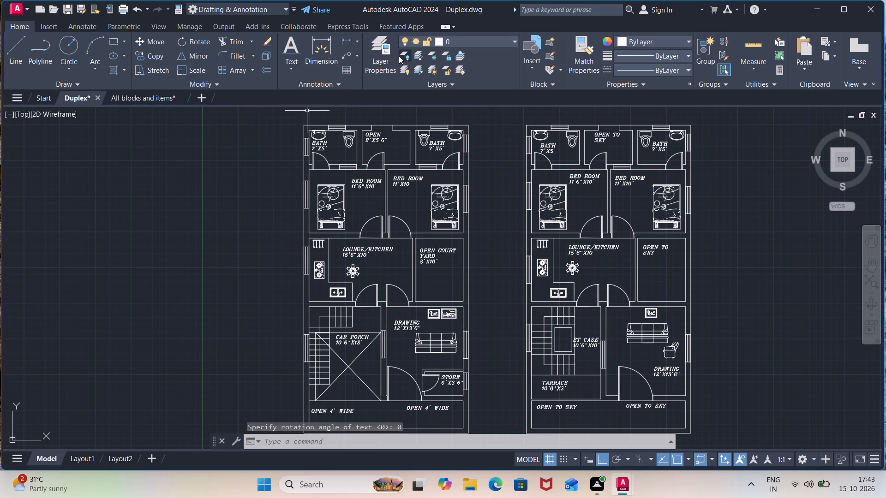
# Add a linear dimension for the west plan's overall width, placed just outside its north wall.
pyautogui.click(344, 39)
pyautogui.scroll(1, 315, 116)
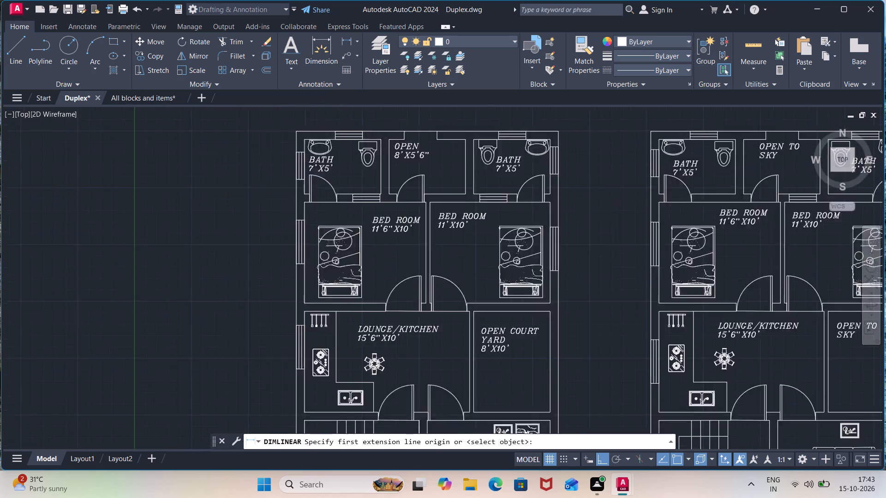
pyautogui.scroll(1, 315, 116)
pyautogui.click(285, 140)
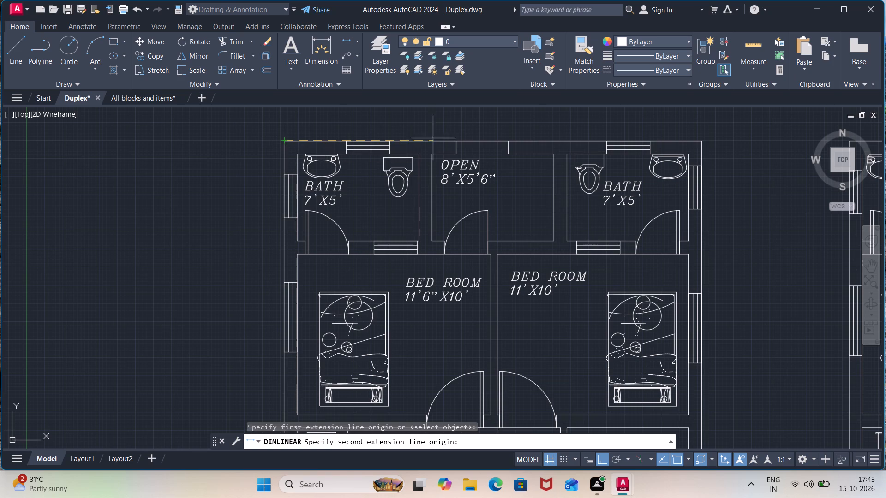
pyautogui.click(702, 139)
pyautogui.click(702, 127)
pyautogui.scroll(-1, 705, 138)
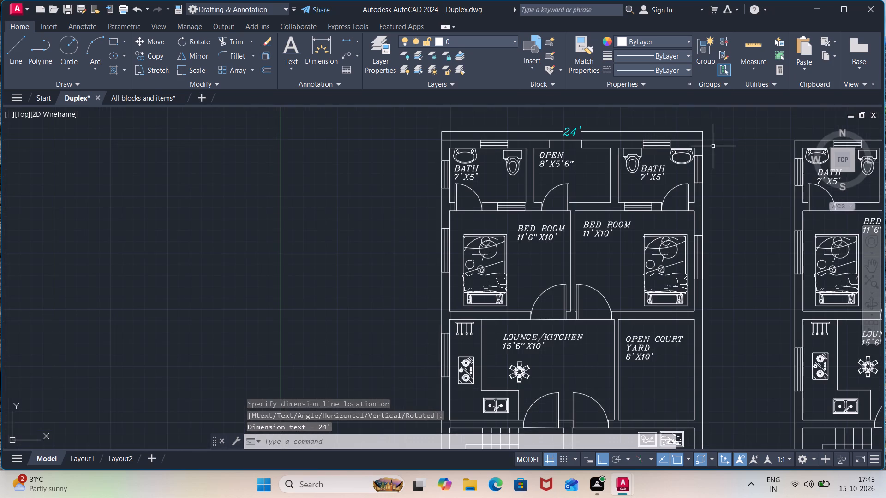
# Add a linear dimension for the west plan's overall north-south length, placed outside its west wall.
pyautogui.moveTo(713, 147); pyautogui.dragTo(695, 134, button='middle')
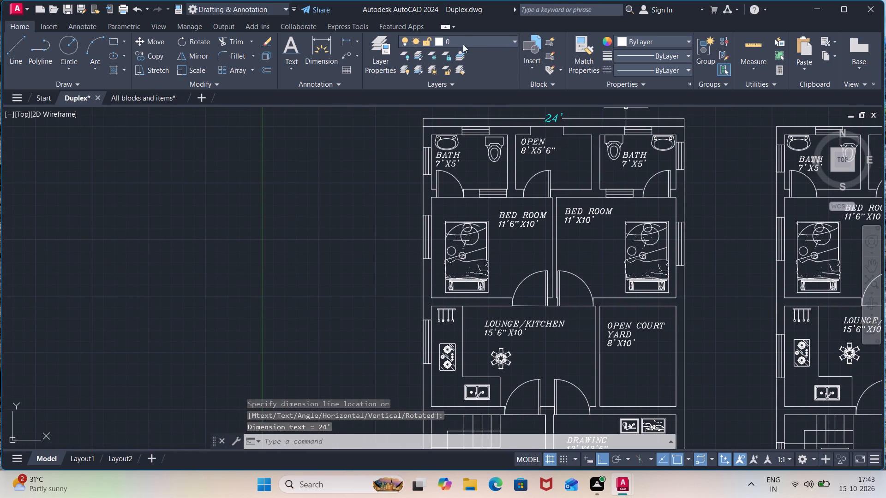
pyautogui.click(351, 42)
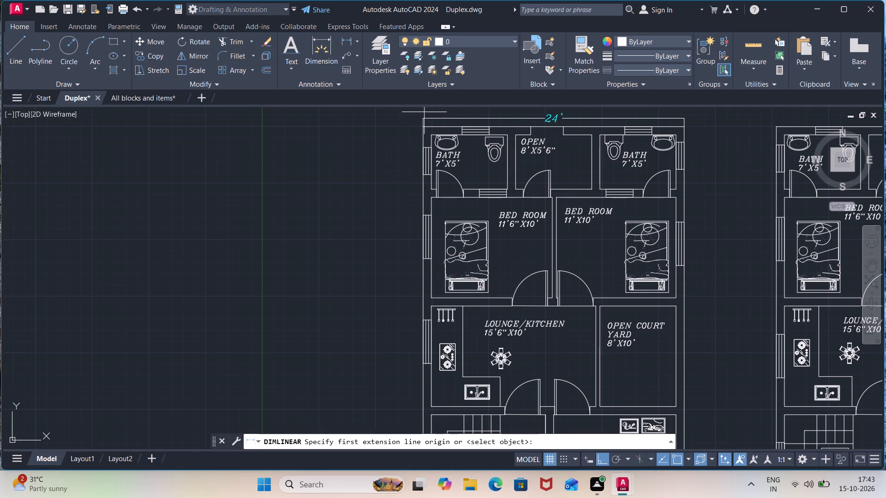
pyautogui.scroll(3, 426, 126)
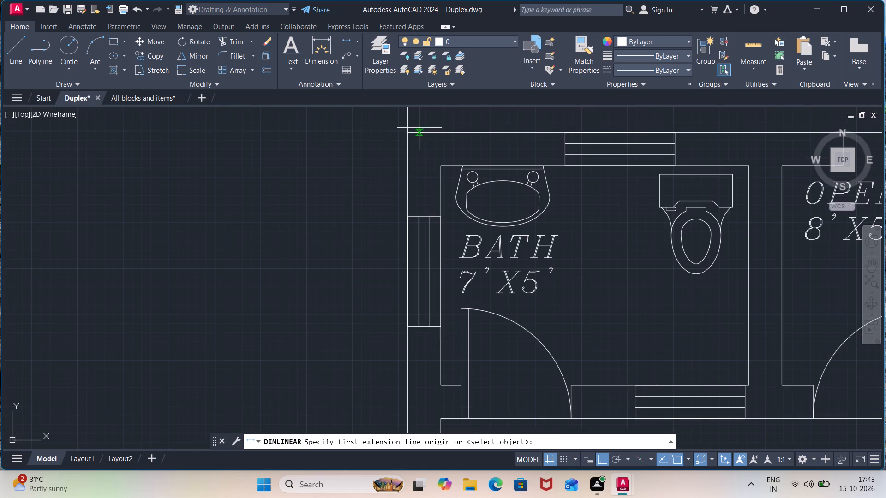
pyautogui.click(411, 132)
pyautogui.scroll(-4, 417, 191)
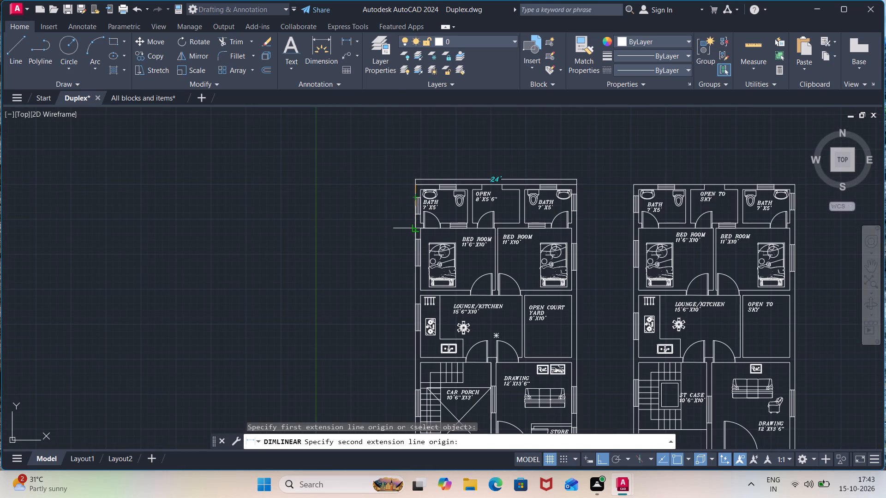
pyautogui.moveTo(415, 231); pyautogui.dragTo(398, 149, button='middle')
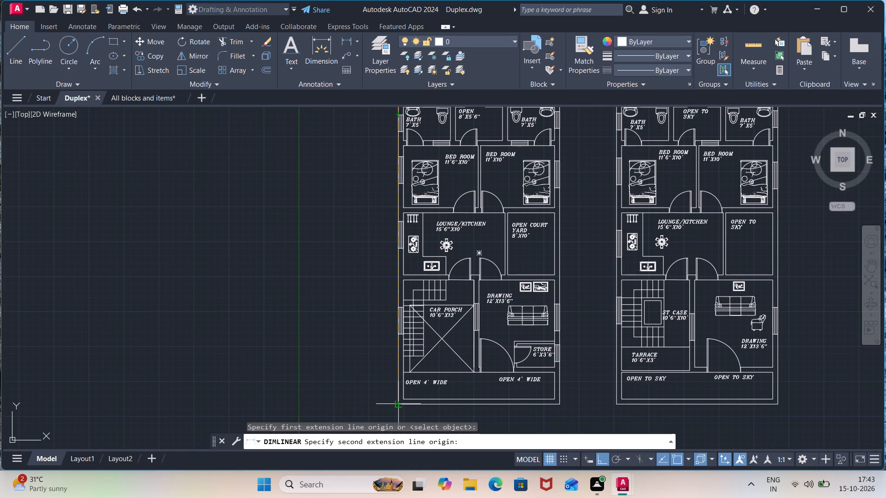
pyautogui.click(401, 404)
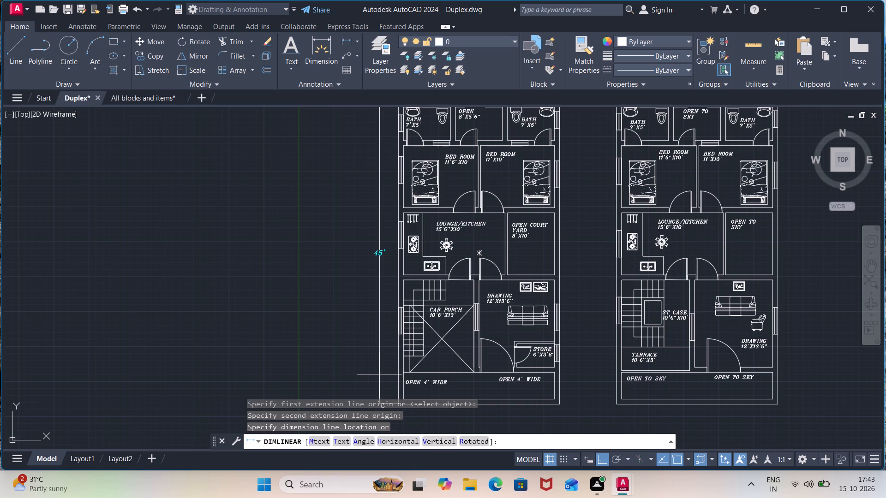
pyautogui.moveTo(377, 369); pyautogui.dragTo(360, 330, button='middle')
pyautogui.click(360, 330)
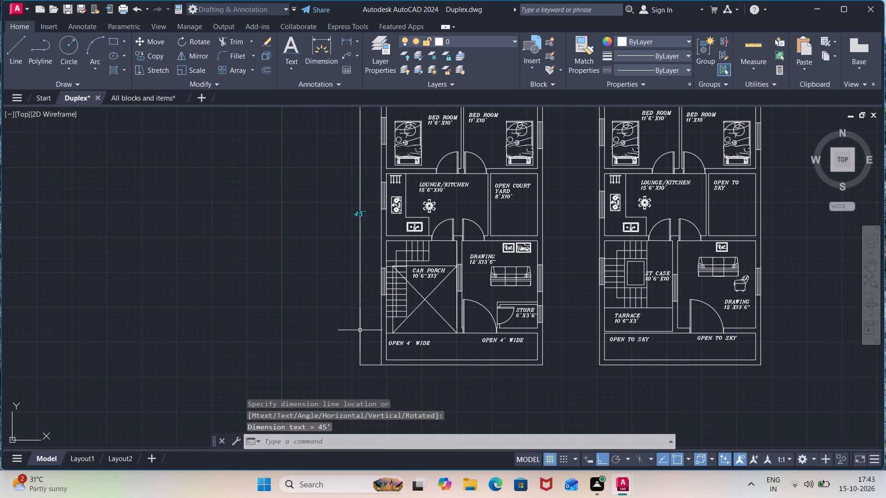
# Add a linear dimension for the east plan's overall width, placed just outside its north wall.
pyautogui.scroll(-1, 366, 325)
pyautogui.moveTo(369, 323); pyautogui.dragTo(328, 358, button='middle')
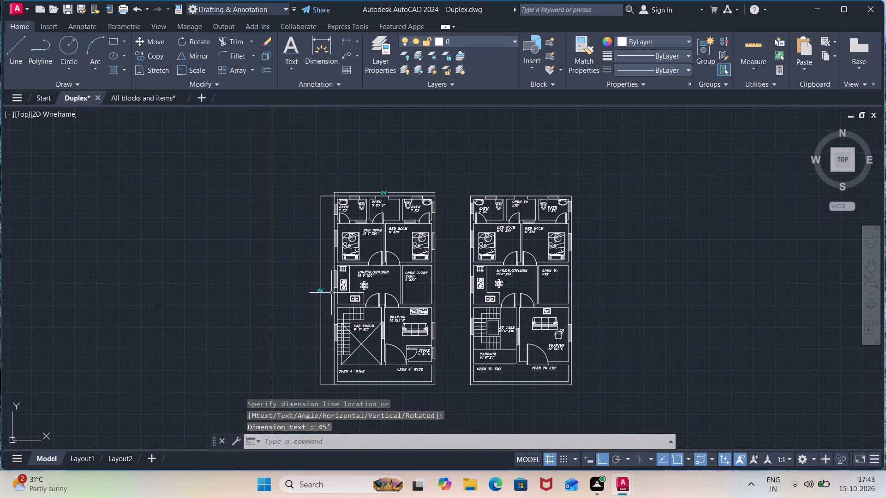
pyautogui.click(349, 41)
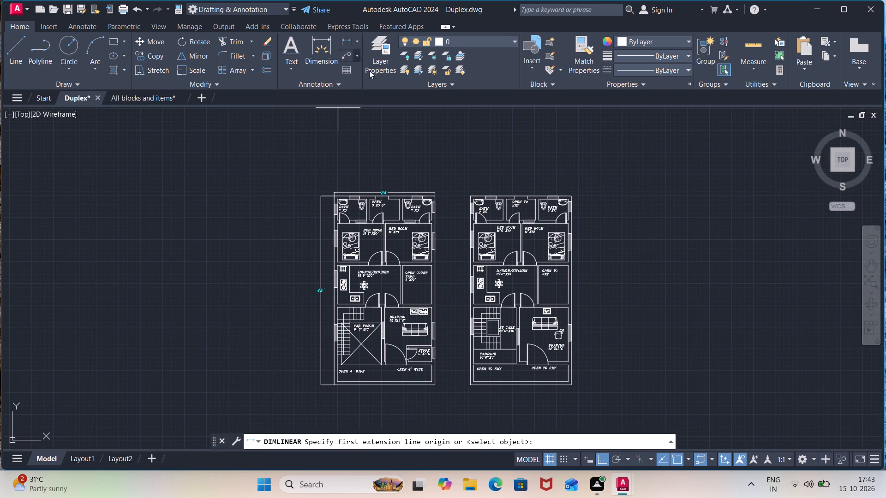
pyautogui.scroll(3, 471, 194)
pyautogui.click(467, 204)
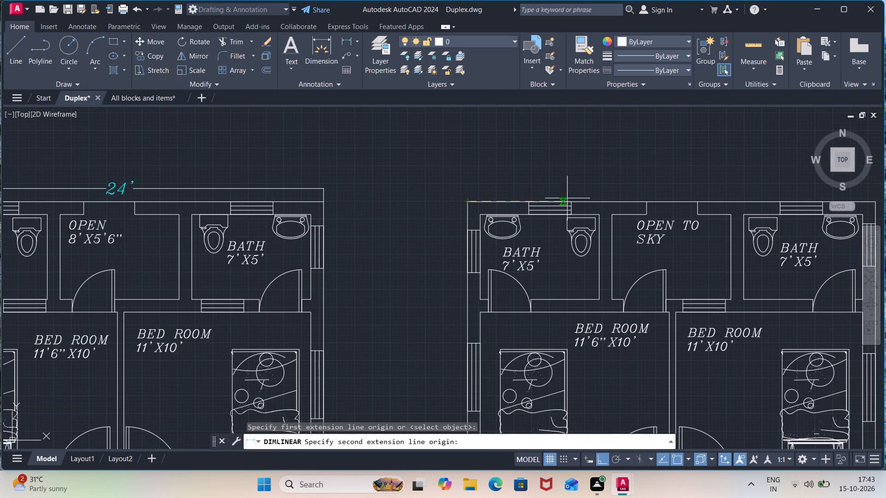
pyautogui.scroll(-1, 630, 198)
pyautogui.moveTo(631, 198); pyautogui.dragTo(462, 230, button='middle')
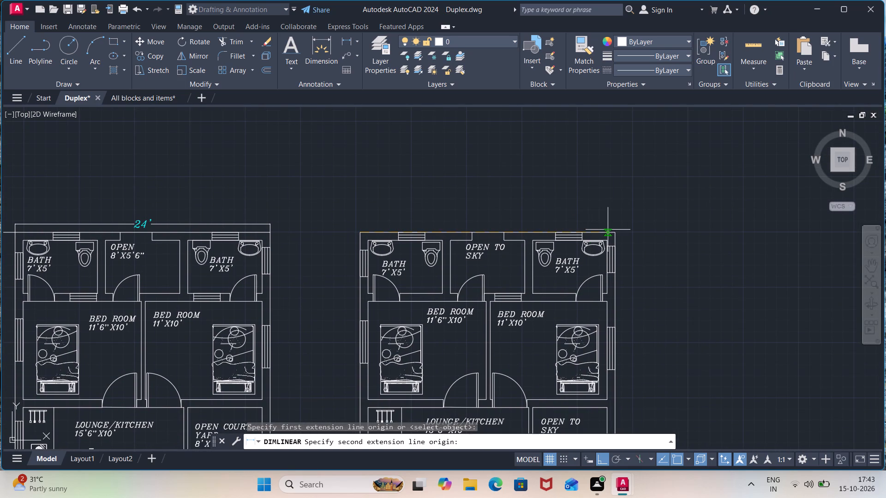
pyautogui.click(614, 231)
pyautogui.click(611, 221)
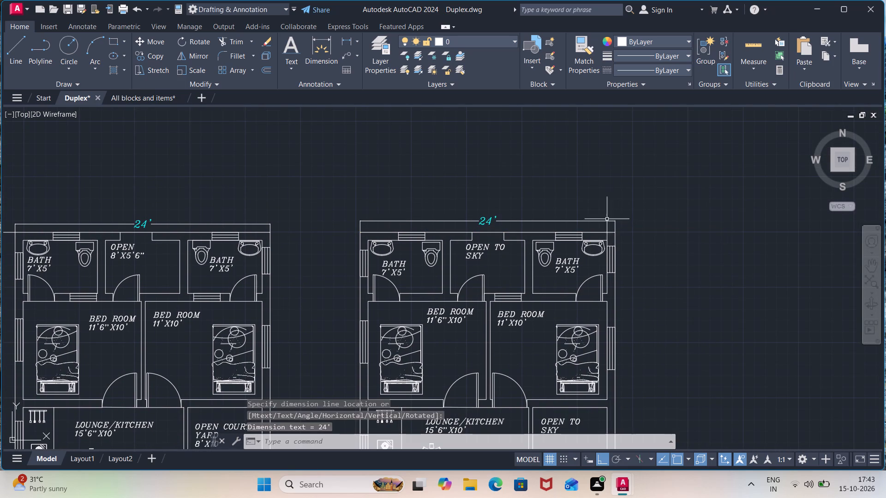
# Add a linear dimension for the east plan's overall north-south length, placed outside its east wall.
pyautogui.click(346, 41)
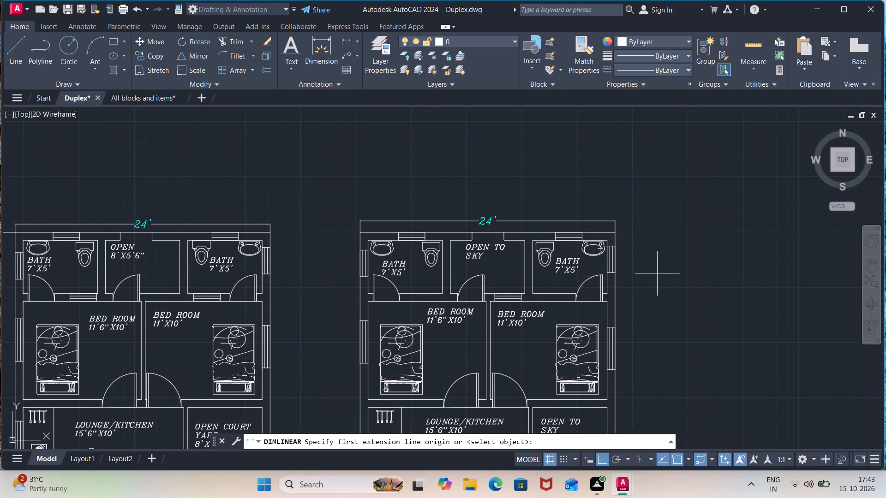
pyautogui.scroll(1, 637, 242)
pyautogui.click(601, 227)
pyautogui.scroll(-1, 621, 302)
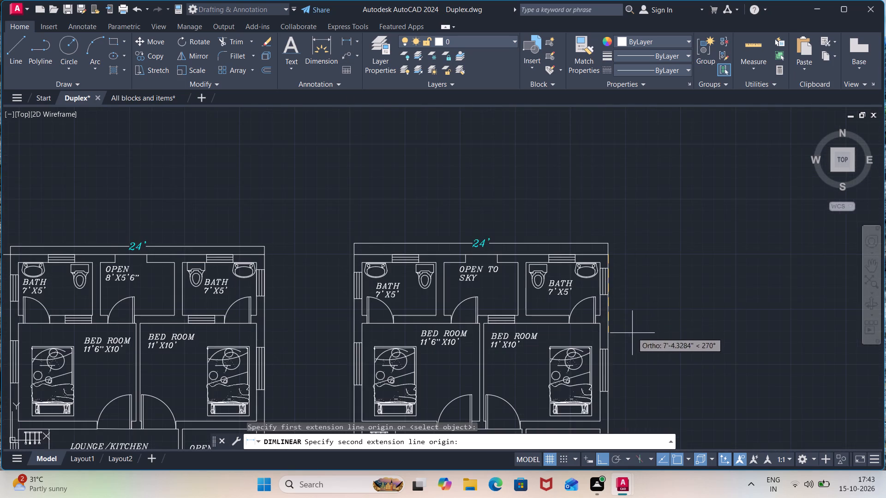
pyautogui.moveTo(632, 334); pyautogui.dragTo(583, 213, button='middle')
pyautogui.moveTo(568, 388); pyautogui.dragTo(560, 310, button='middle')
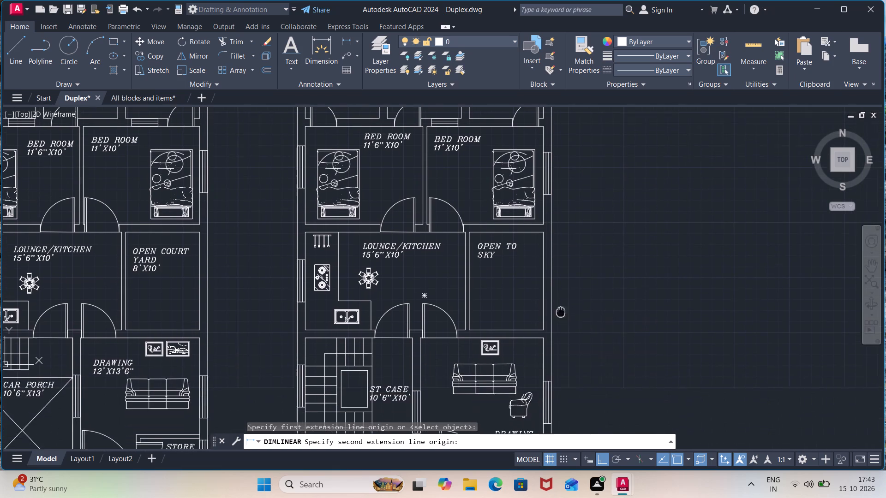
pyautogui.scroll(-1, 570, 398)
pyautogui.moveTo(570, 398); pyautogui.dragTo(557, 332, button='middle')
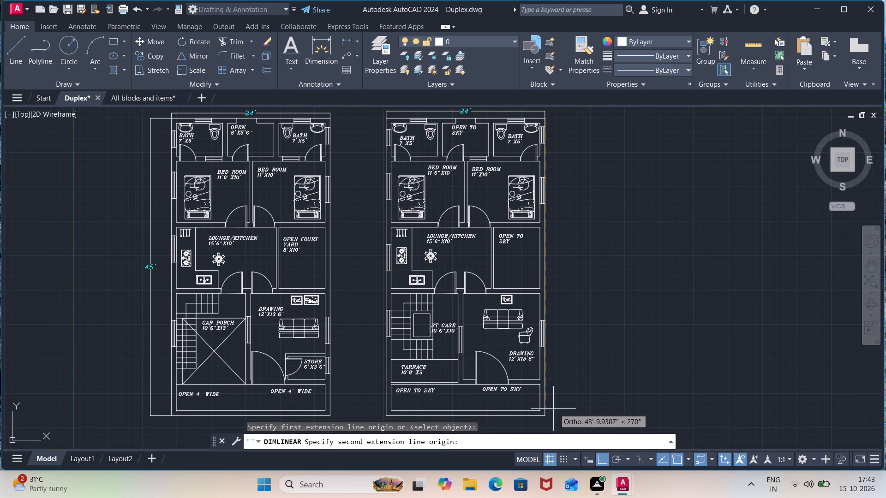
pyautogui.click(547, 417)
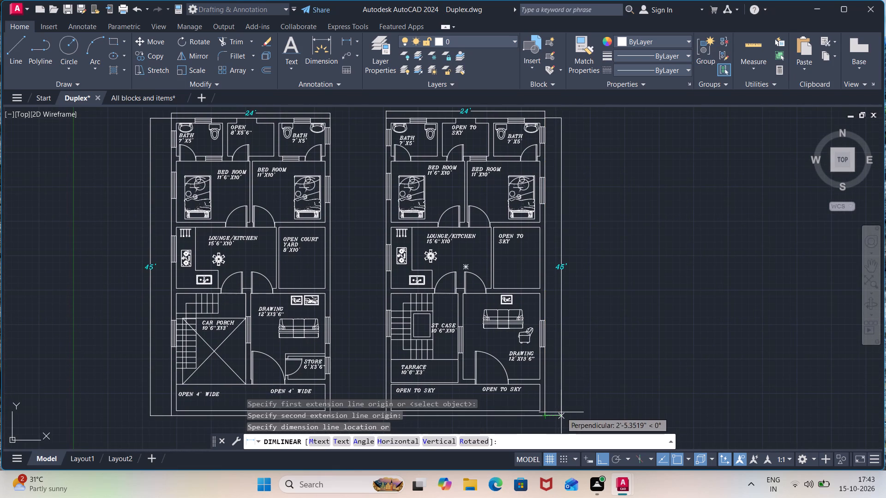
pyautogui.click(561, 412)
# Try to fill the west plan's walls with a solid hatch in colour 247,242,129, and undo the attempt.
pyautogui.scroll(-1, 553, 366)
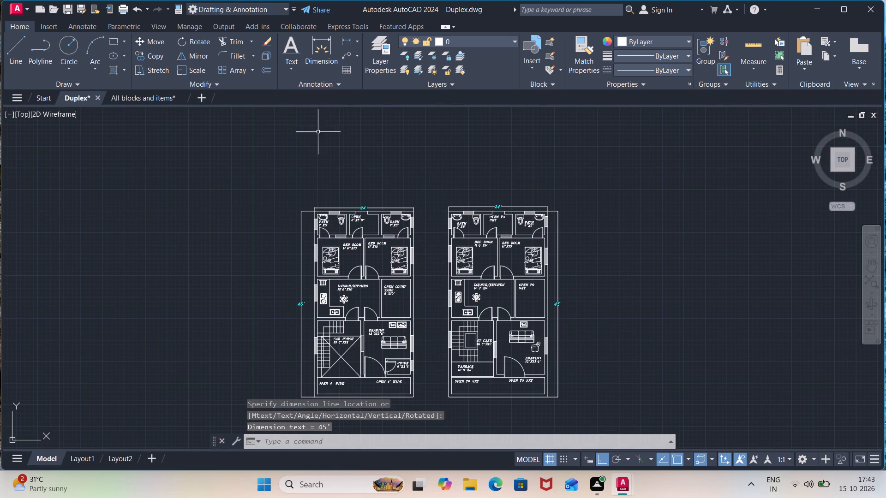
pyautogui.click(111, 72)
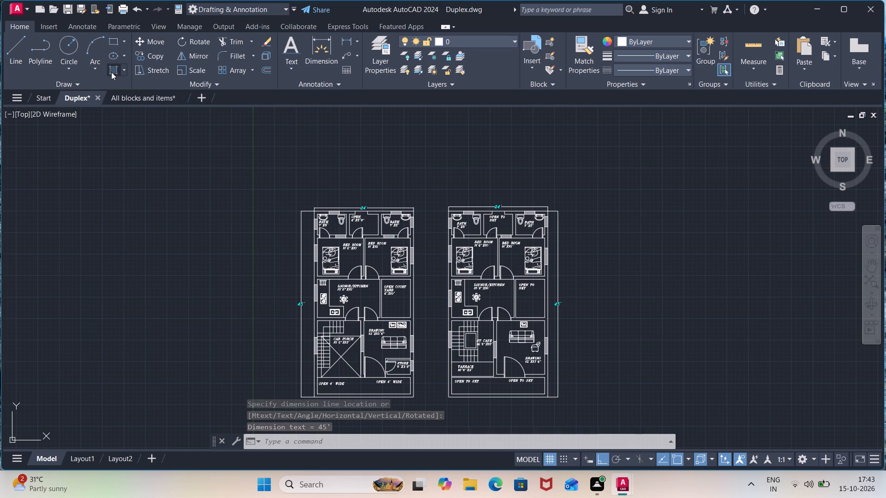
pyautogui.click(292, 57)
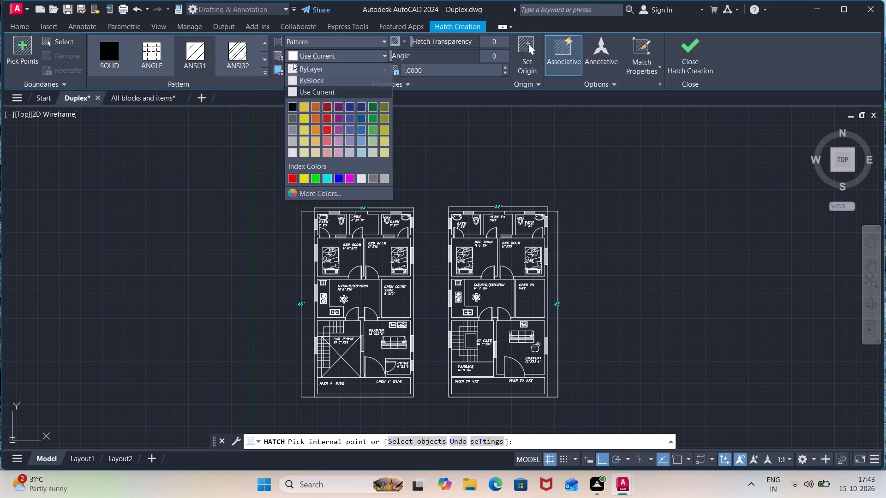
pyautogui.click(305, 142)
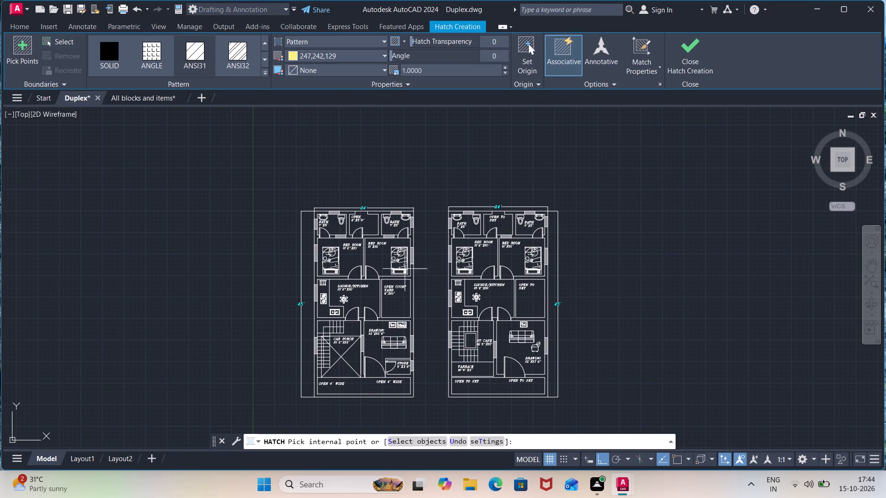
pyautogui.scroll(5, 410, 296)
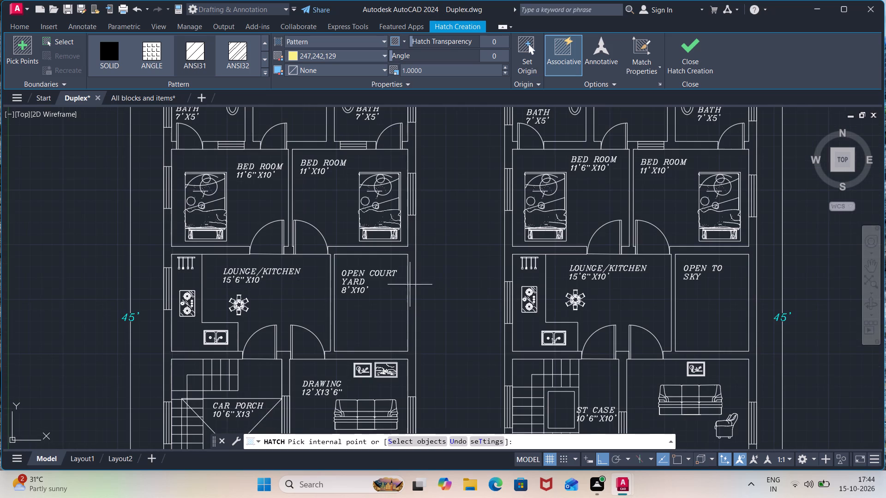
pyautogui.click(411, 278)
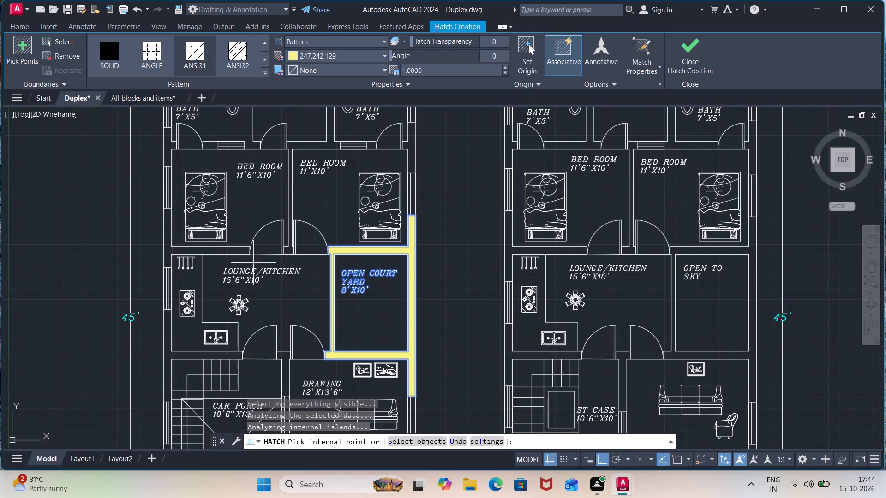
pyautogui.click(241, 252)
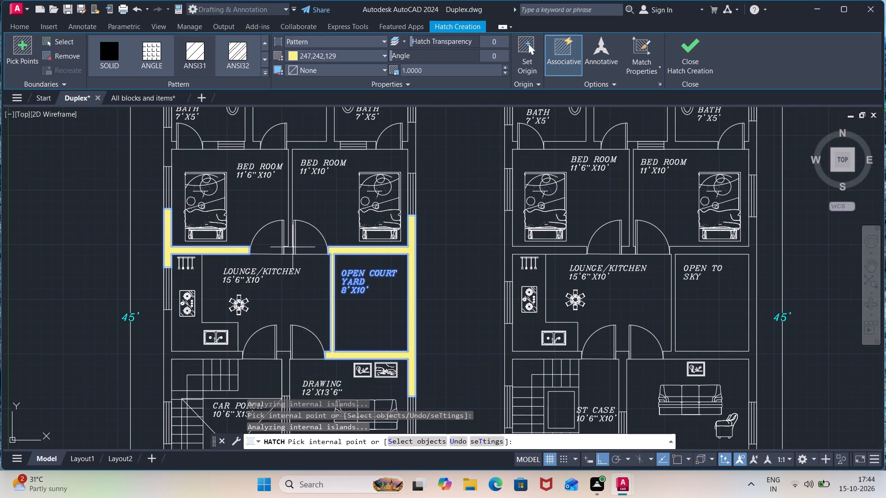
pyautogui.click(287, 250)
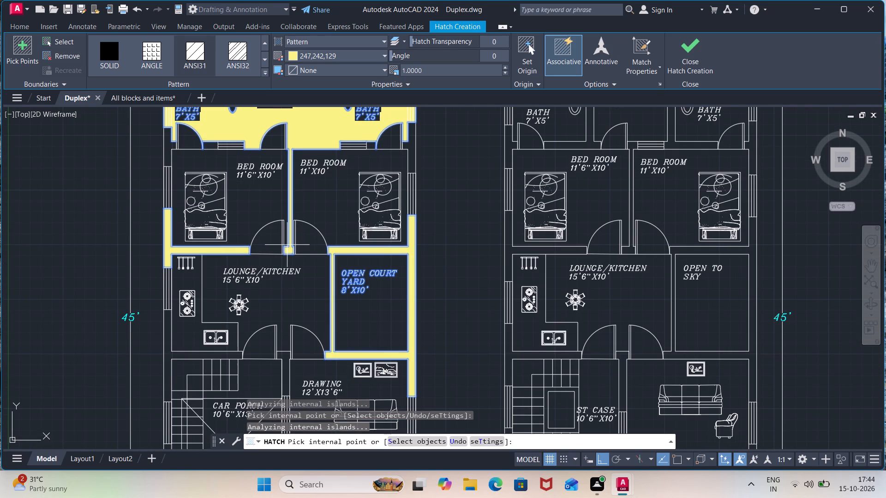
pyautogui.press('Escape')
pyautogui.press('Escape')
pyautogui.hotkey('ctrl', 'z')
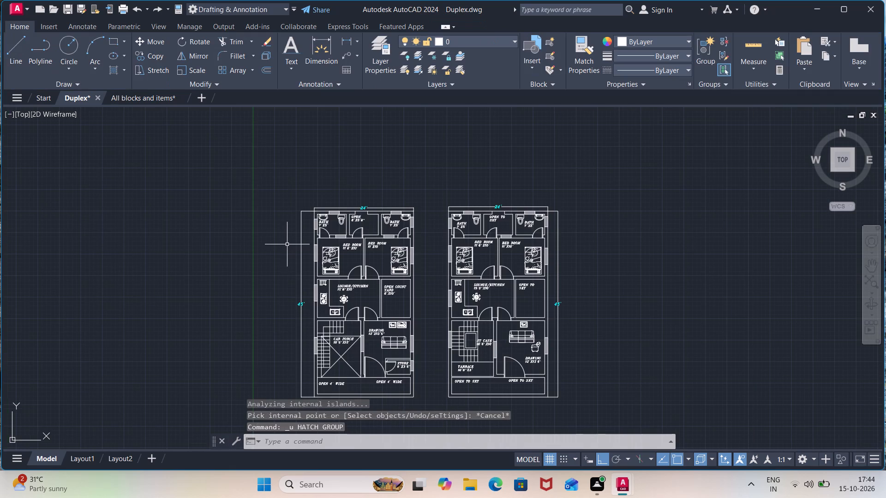
# Draw a short line closing the wall end at the hinge side of the west plan's door between OPEN 8'X5'6" and the bedrooms.
pyautogui.scroll(3, 374, 244)
pyautogui.moveTo(382, 285); pyautogui.dragTo(374, 282, button='middle')
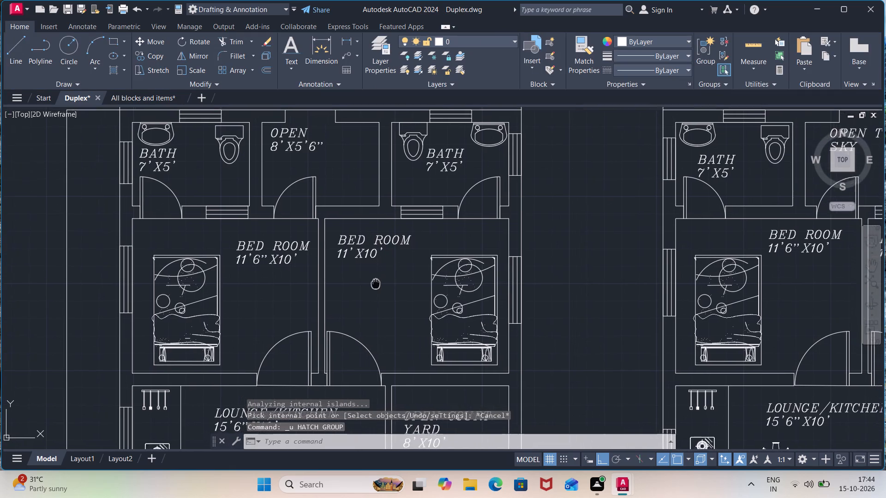
pyautogui.moveTo(374, 282); pyautogui.dragTo(352, 245, button='middle')
pyautogui.scroll(3, 313, 175)
pyautogui.moveTo(270, 184); pyautogui.dragTo(342, 207, button='middle')
pyautogui.scroll(2, 325, 213)
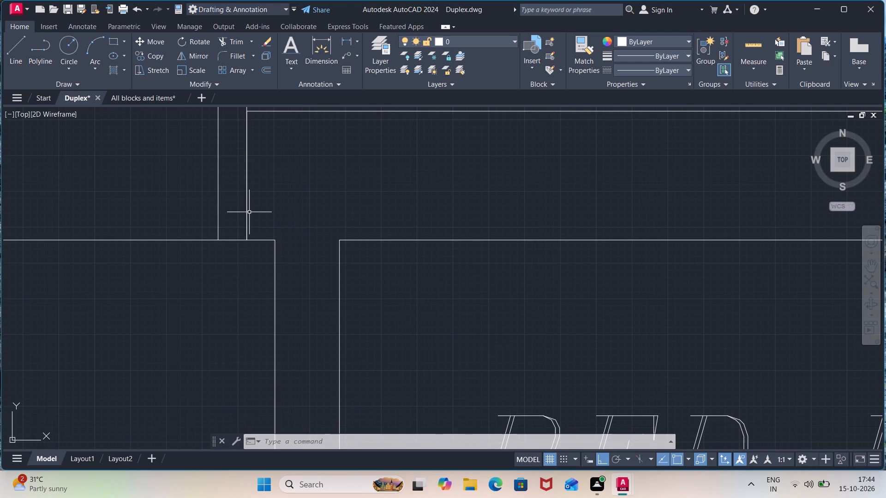
pyautogui.click(246, 213)
pyautogui.scroll(-3, 282, 200)
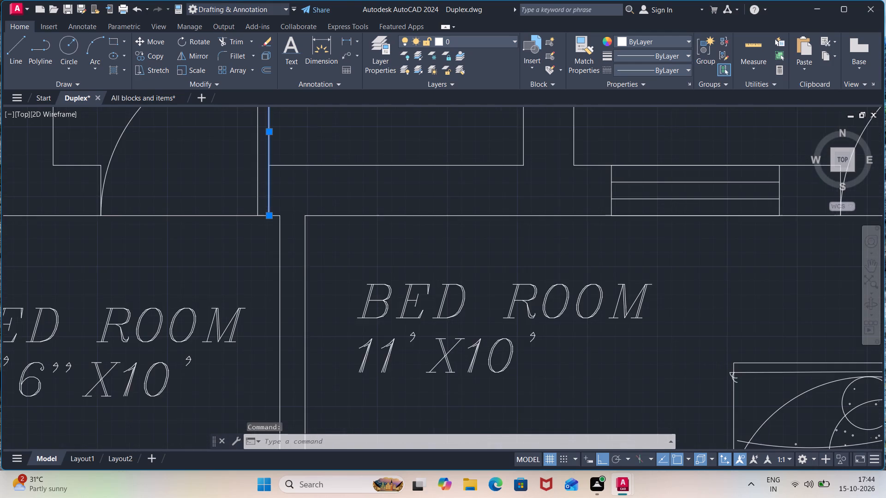
pyautogui.moveTo(283, 200); pyautogui.dragTo(281, 231, button='middle')
pyautogui.press('Escape')
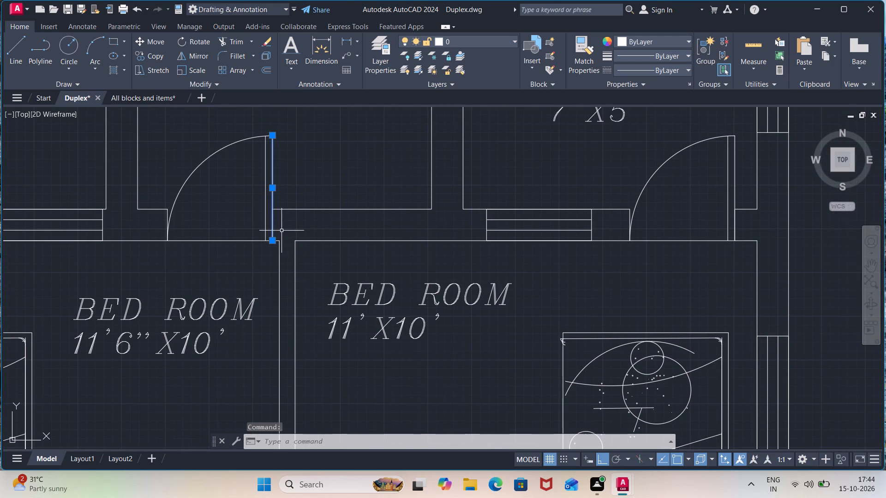
pyautogui.press('l')
pyautogui.press('Return')
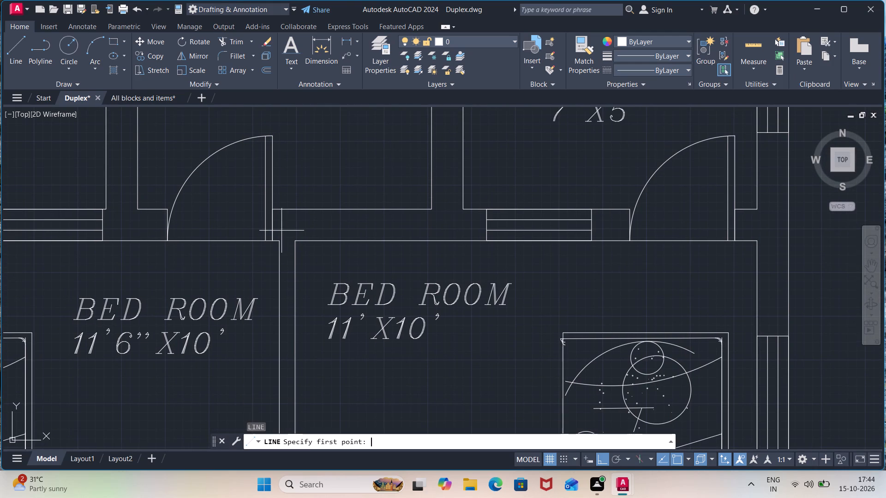
pyautogui.scroll(2, 263, 215)
pyautogui.click(287, 198)
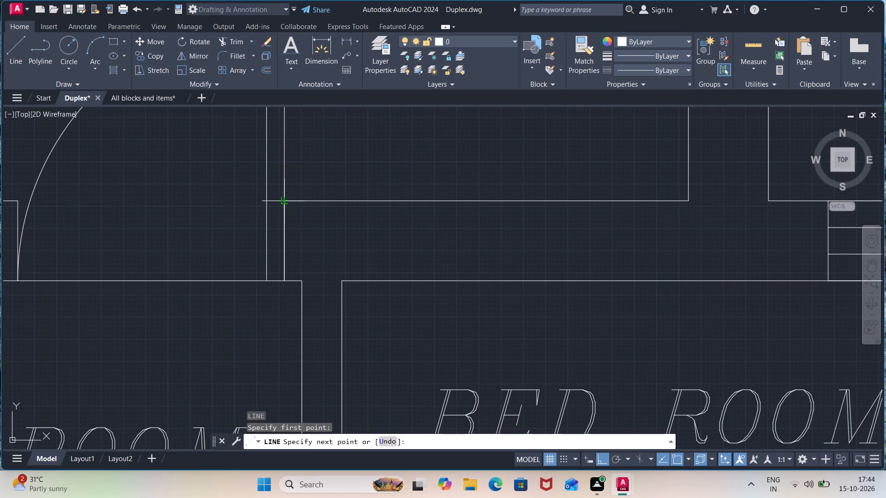
pyautogui.click(284, 279)
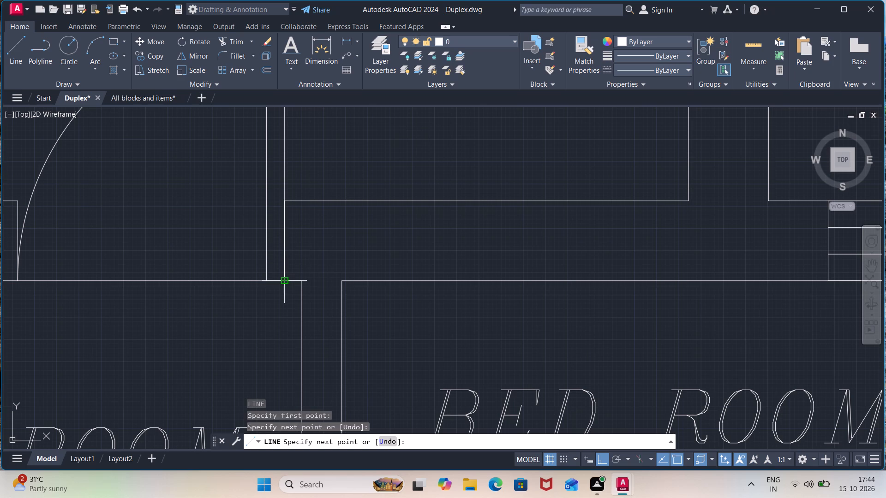
pyautogui.press('Escape')
# Draw a short line closing the wall end at the hinge side of the west plan's east bath door.
pyautogui.scroll(-2, 363, 252)
pyautogui.moveTo(407, 246); pyautogui.dragTo(290, 255, button='middle')
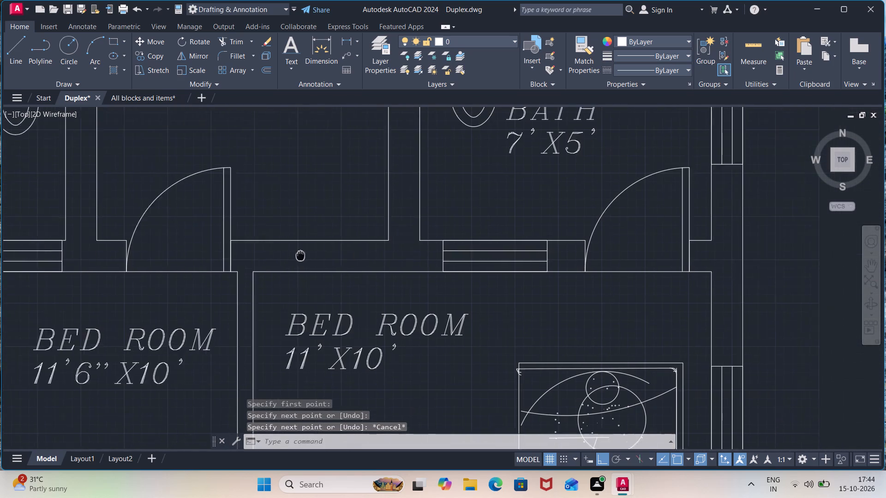
pyautogui.moveTo(290, 255); pyautogui.dragTo(114, 258, button='middle')
pyautogui.moveTo(479, 244); pyautogui.dragTo(407, 243, button='middle')
pyautogui.scroll(3, 437, 244)
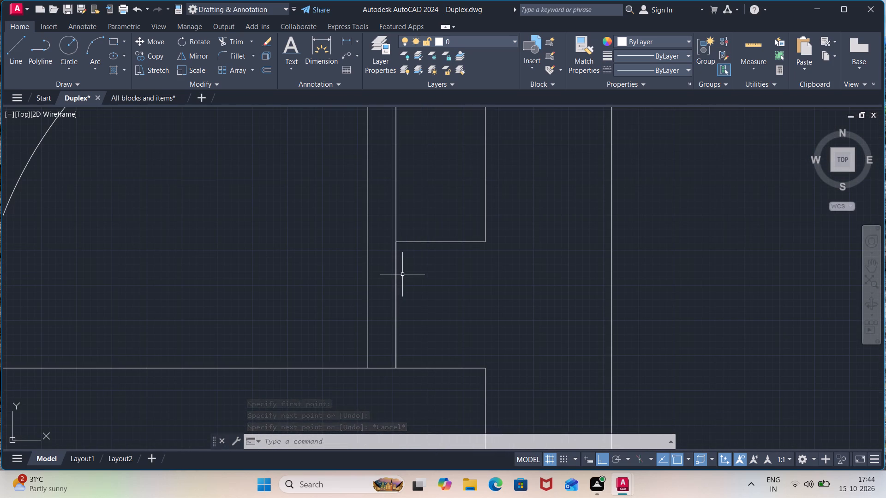
pyautogui.press('l')
pyautogui.press('Return')
pyautogui.click(399, 241)
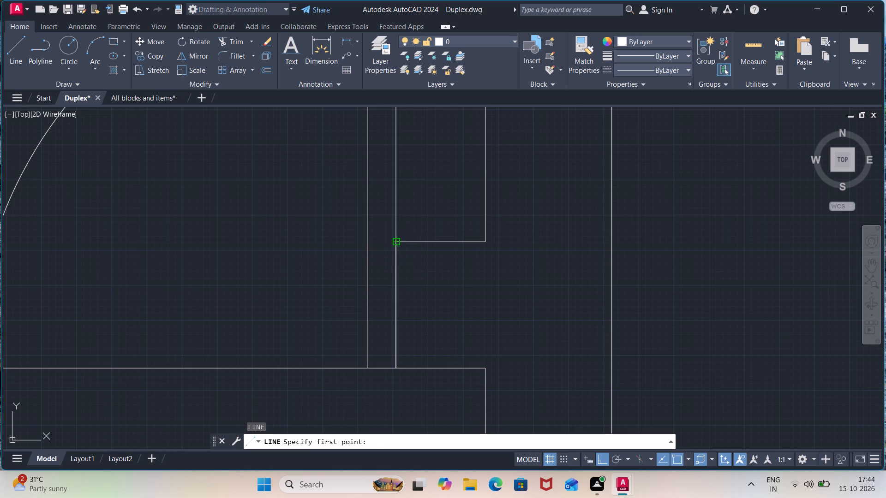
pyautogui.click(396, 365)
pyautogui.press('Escape')
# Draw a short line closing the wall end at the hinge side of the 11'X10' bedroom's door to the lounge in the west plan.
pyautogui.scroll(-3, 419, 340)
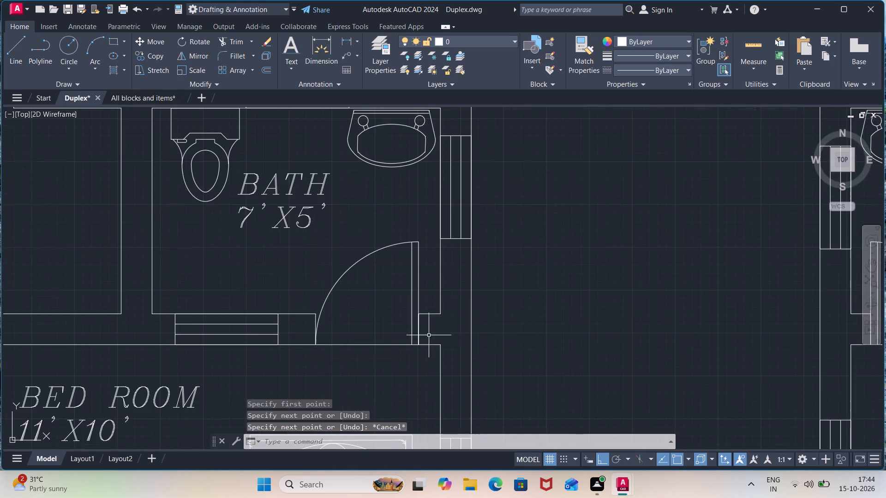
pyautogui.scroll(-1, 444, 320)
pyautogui.moveTo(439, 327); pyautogui.dragTo(497, 188, button='middle')
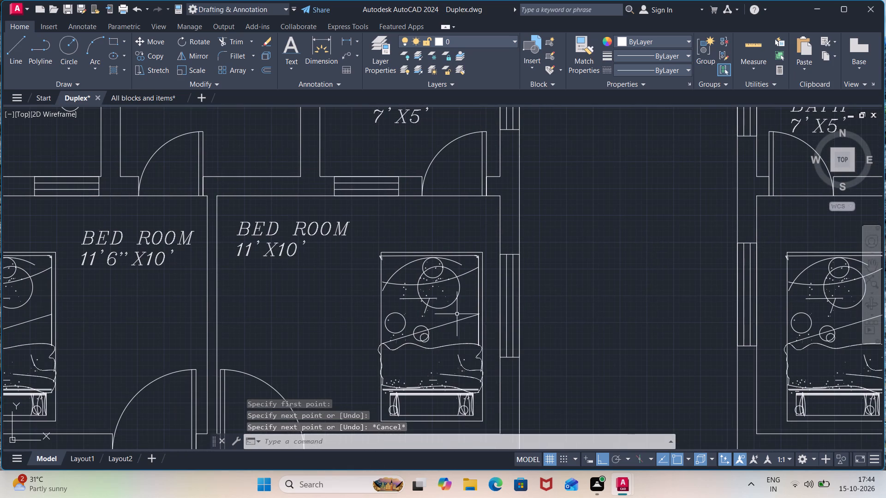
pyautogui.moveTo(320, 357); pyautogui.dragTo(360, 210, button='middle')
pyautogui.scroll(1, 282, 287)
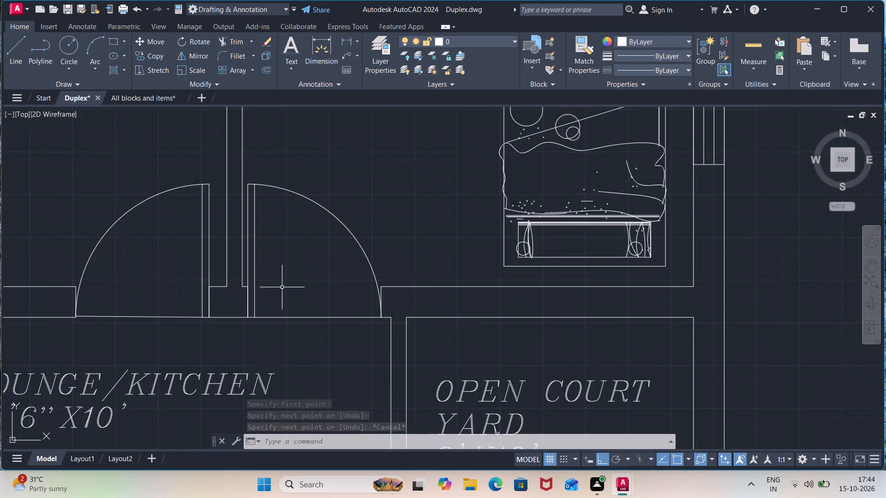
pyautogui.scroll(1, 282, 287)
pyautogui.click(226, 313)
pyautogui.scroll(3, 232, 300)
pyautogui.press('Escape')
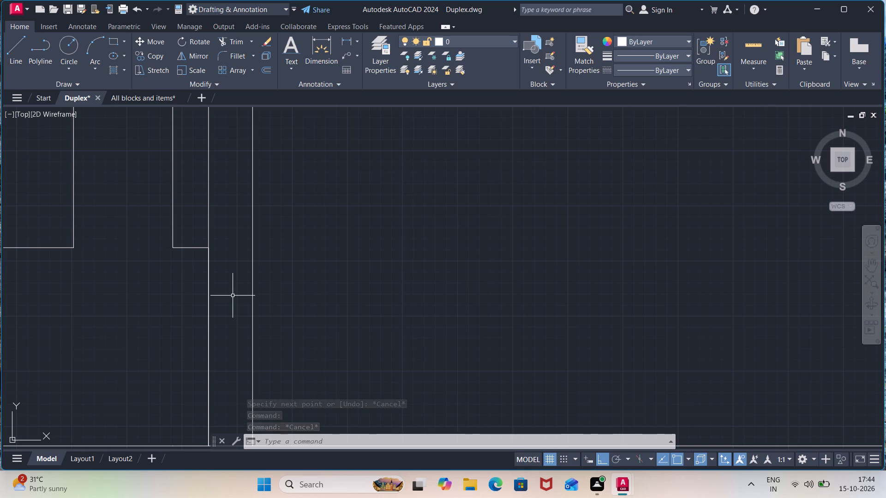
pyautogui.press('l')
pyautogui.press('Return')
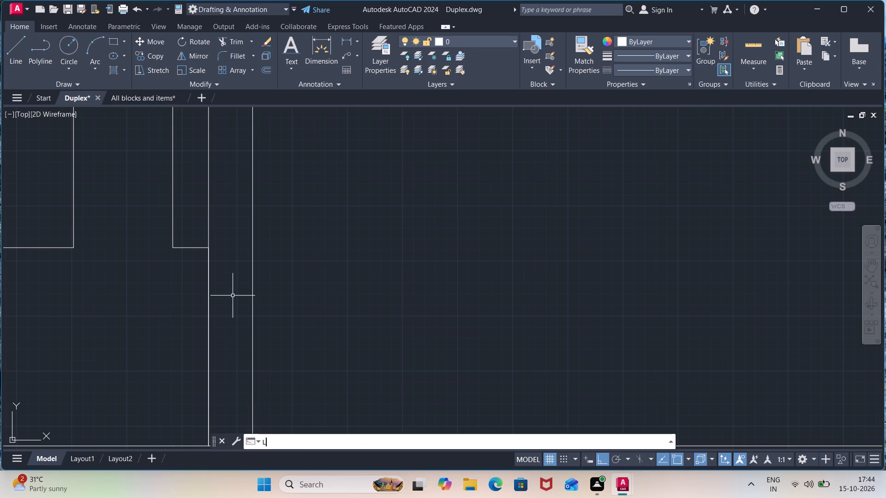
pyautogui.scroll(-2, 112, 255)
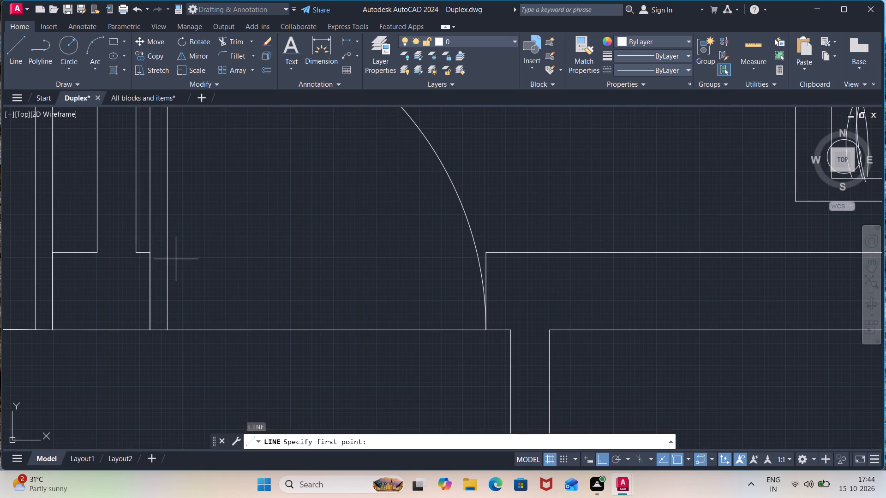
pyautogui.click(151, 252)
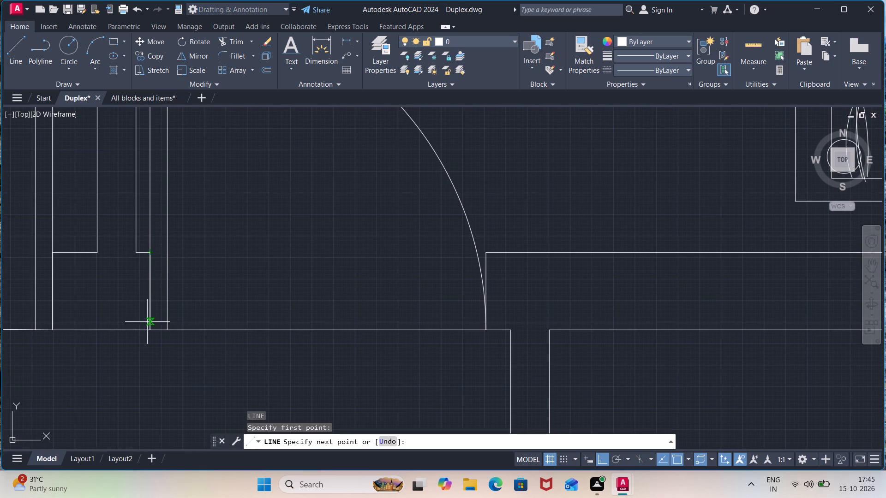
pyautogui.click(150, 328)
pyautogui.press('Escape')
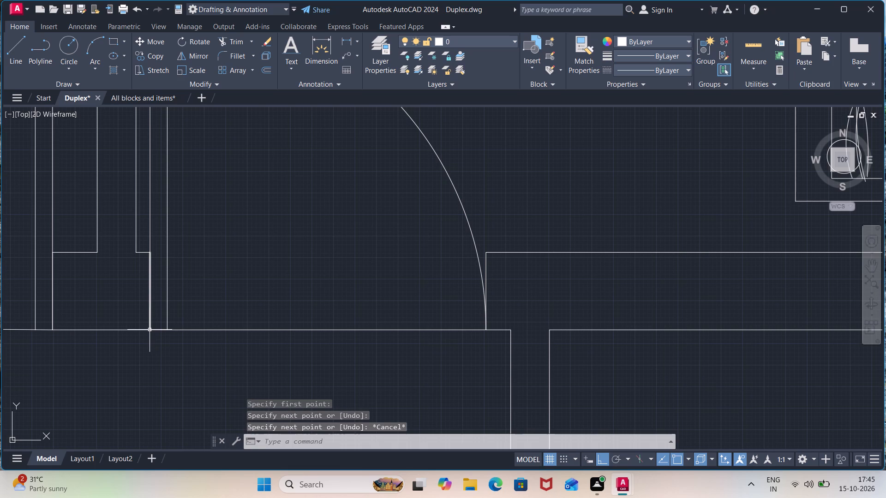
# Draw a short line closing the wall end at the hinge side of the 11'6"X10' bedroom's door to the lounge in the west plan.
pyautogui.press('l')
pyautogui.press('Return')
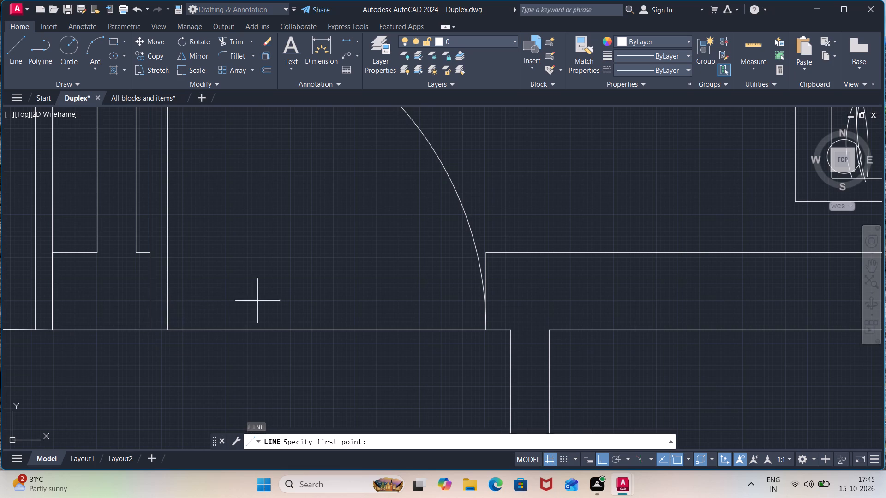
pyautogui.scroll(-1, 401, 294)
pyautogui.middleClick(531, 289)
pyautogui.scroll(-1, 531, 289)
pyautogui.scroll(2, 331, 308)
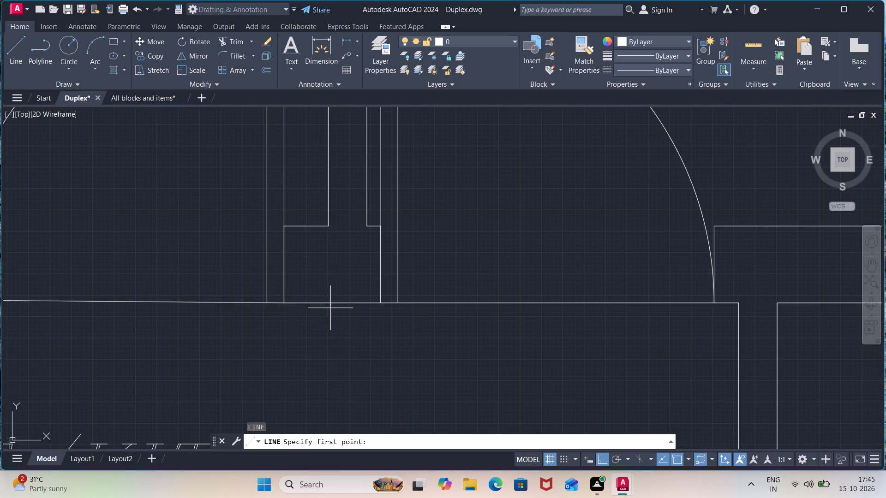
pyautogui.click(285, 304)
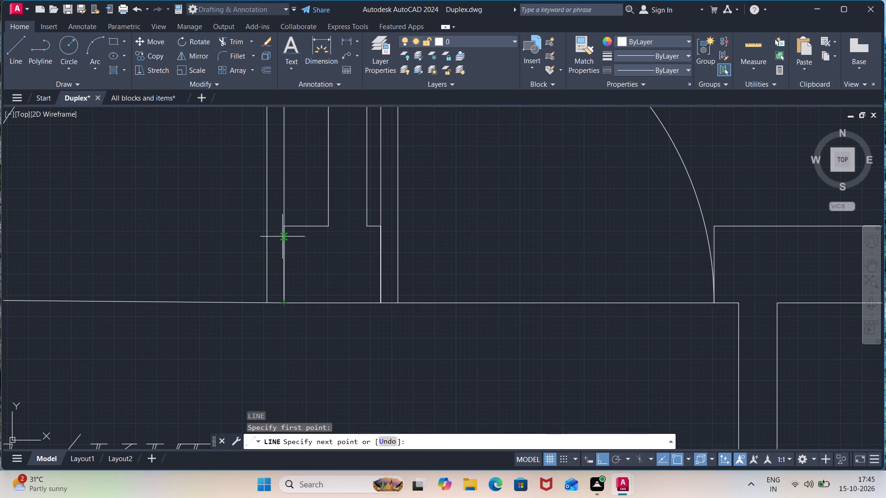
pyautogui.click(284, 228)
pyautogui.press('Escape')
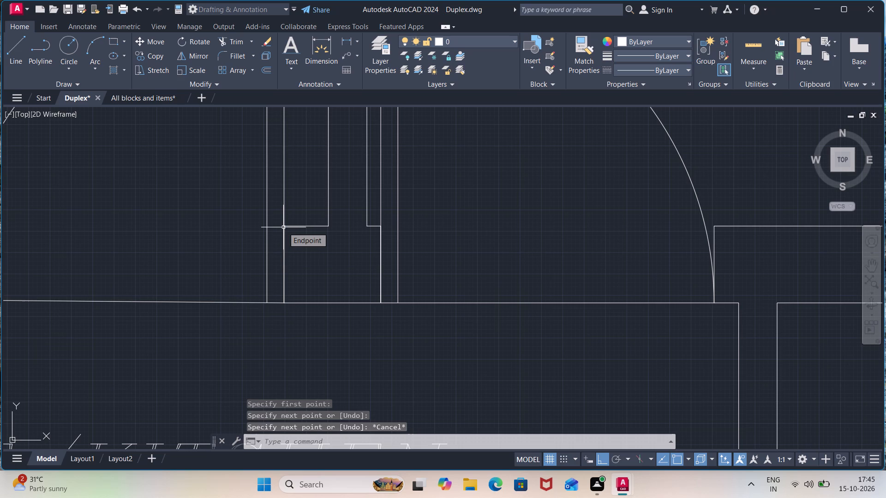
# Draw a short line closing the wall end at the hinge side of the west plan's door between the lounge and the drawing room.
pyautogui.scroll(-2, 299, 227)
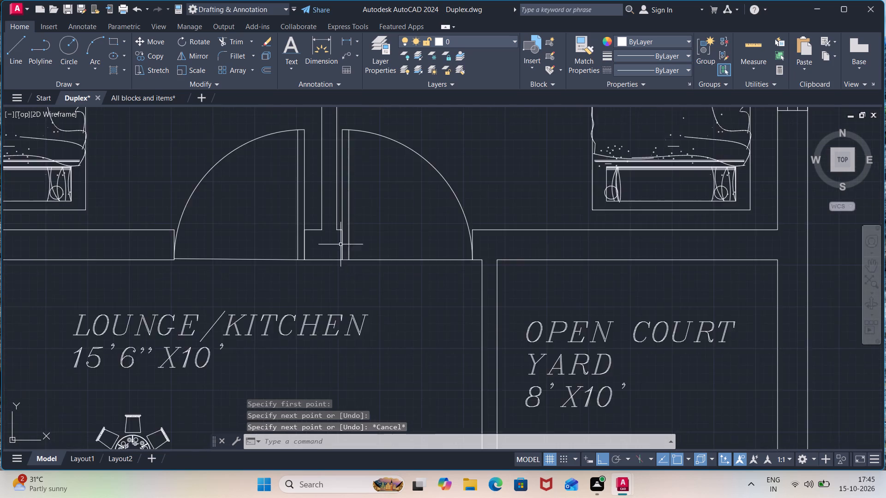
pyautogui.scroll(-1, 348, 251)
pyautogui.scroll(-1, 394, 284)
pyautogui.moveTo(403, 344); pyautogui.dragTo(358, 216, button='middle')
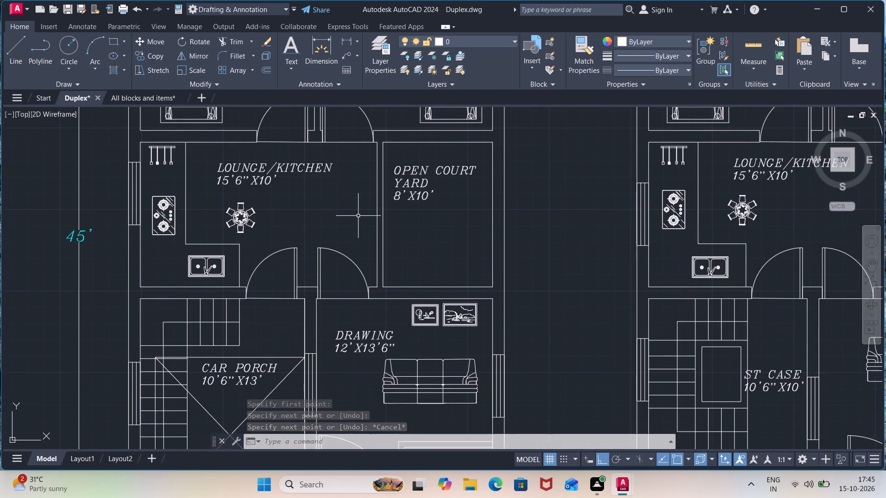
pyautogui.scroll(-1, 355, 219)
pyautogui.scroll(4, 335, 263)
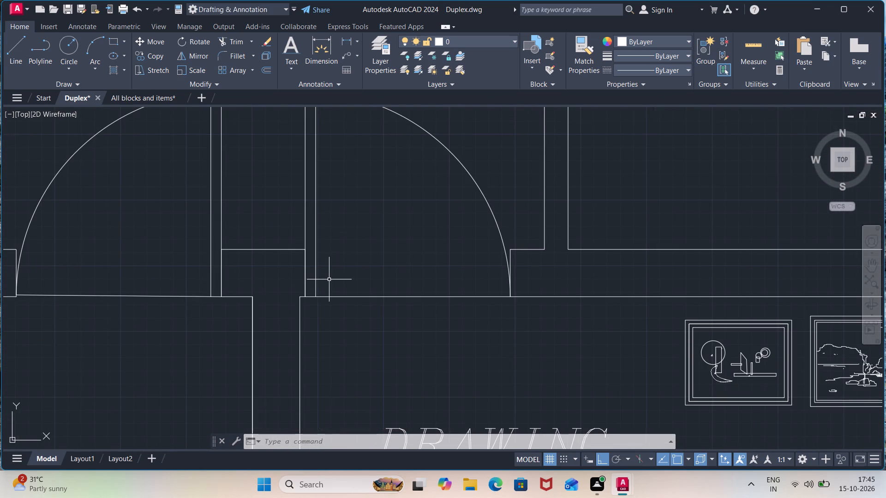
pyautogui.press('l')
pyautogui.press('Return')
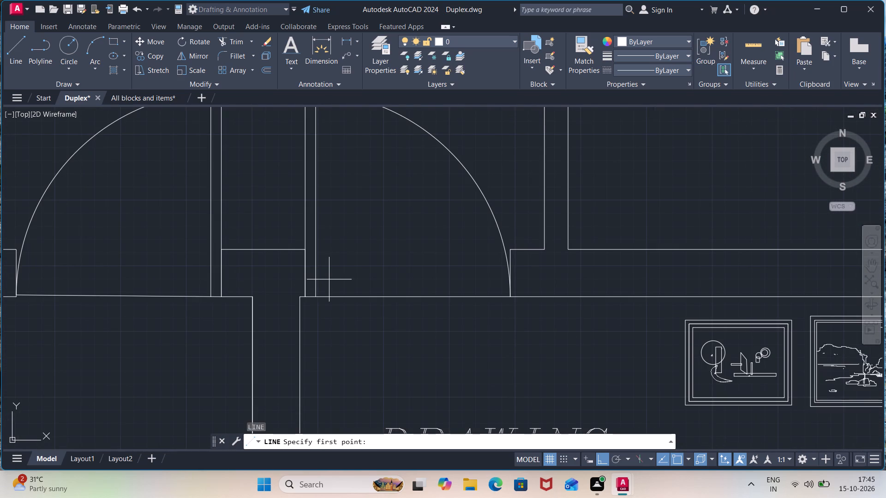
pyautogui.click(307, 297)
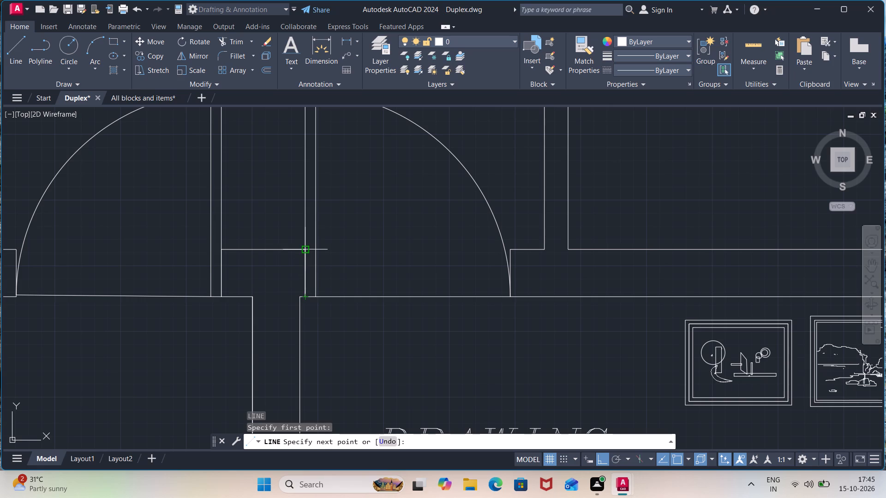
pyautogui.click(302, 249)
pyautogui.press('Escape')
# Draw a short line closing the wall end at the hinge side of the west plan's door between the lounge and the car porch.
pyautogui.press('l')
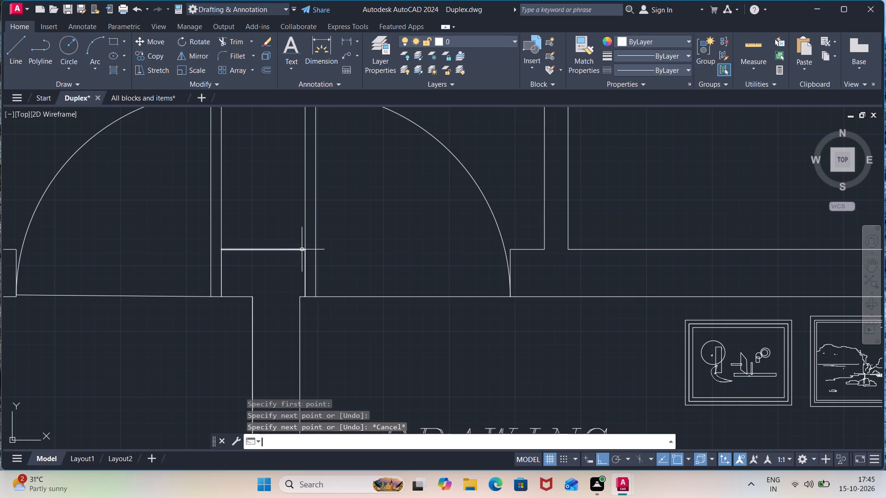
pyautogui.press('Return')
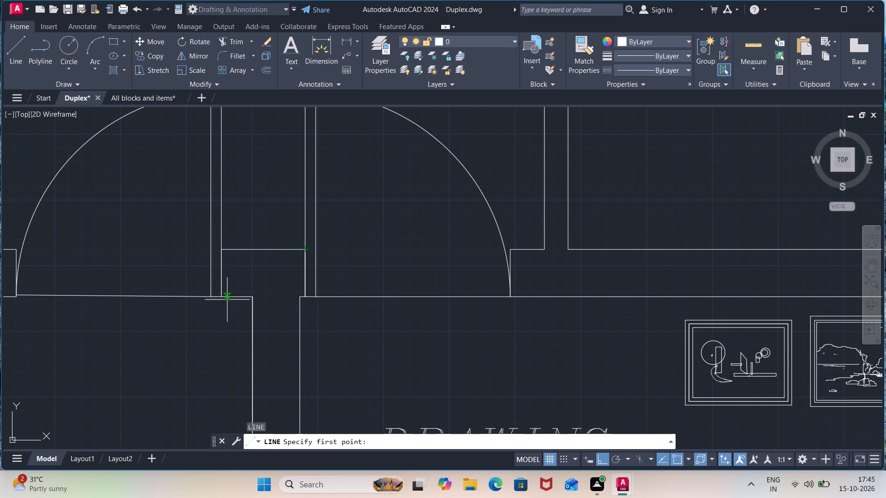
pyautogui.click(223, 297)
pyautogui.click(221, 249)
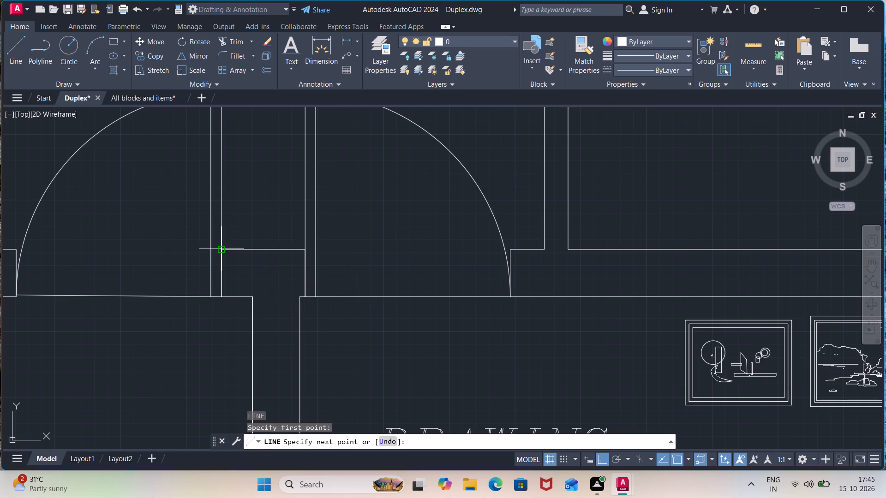
pyautogui.press('Escape')
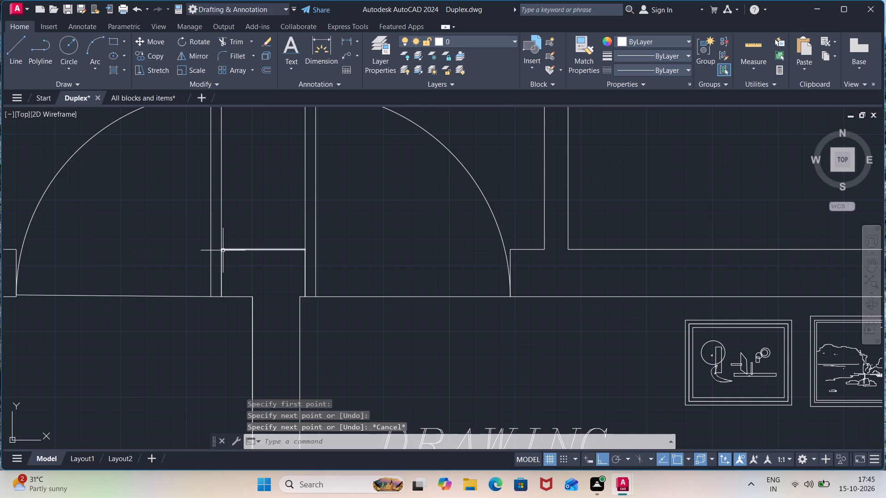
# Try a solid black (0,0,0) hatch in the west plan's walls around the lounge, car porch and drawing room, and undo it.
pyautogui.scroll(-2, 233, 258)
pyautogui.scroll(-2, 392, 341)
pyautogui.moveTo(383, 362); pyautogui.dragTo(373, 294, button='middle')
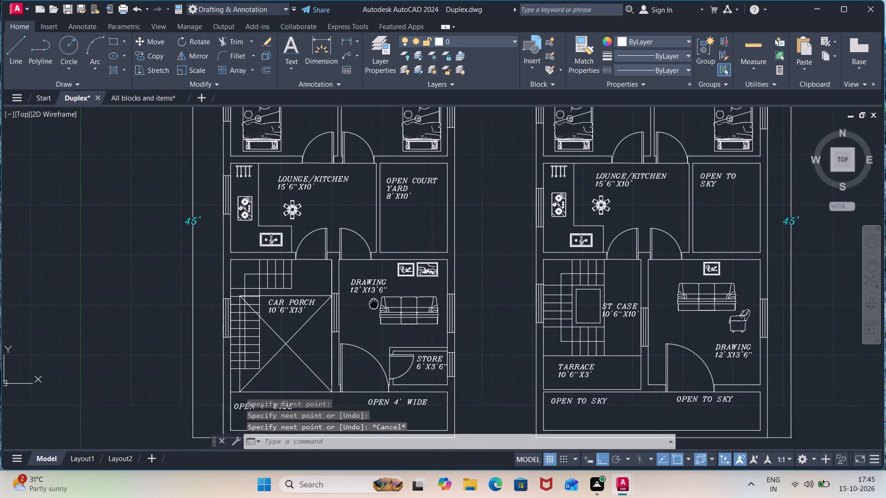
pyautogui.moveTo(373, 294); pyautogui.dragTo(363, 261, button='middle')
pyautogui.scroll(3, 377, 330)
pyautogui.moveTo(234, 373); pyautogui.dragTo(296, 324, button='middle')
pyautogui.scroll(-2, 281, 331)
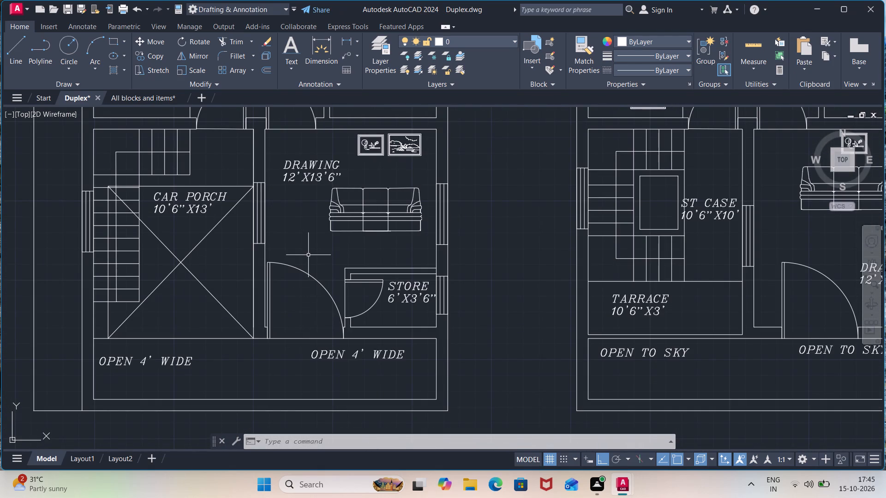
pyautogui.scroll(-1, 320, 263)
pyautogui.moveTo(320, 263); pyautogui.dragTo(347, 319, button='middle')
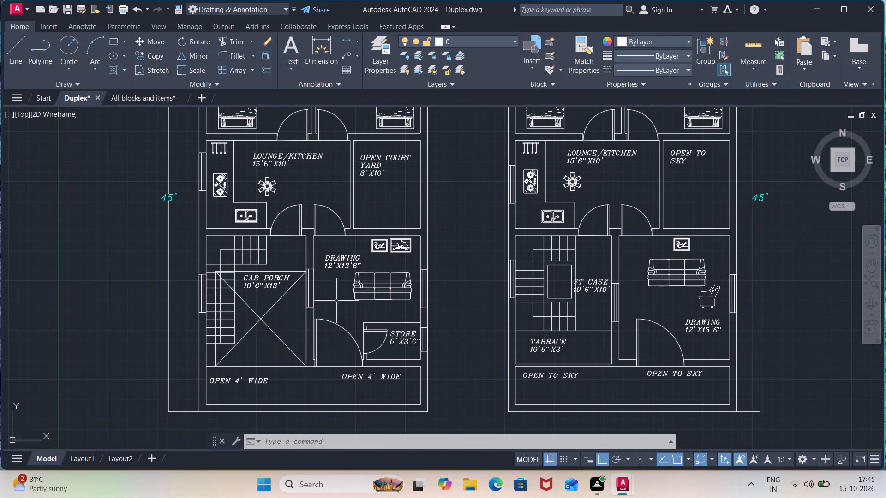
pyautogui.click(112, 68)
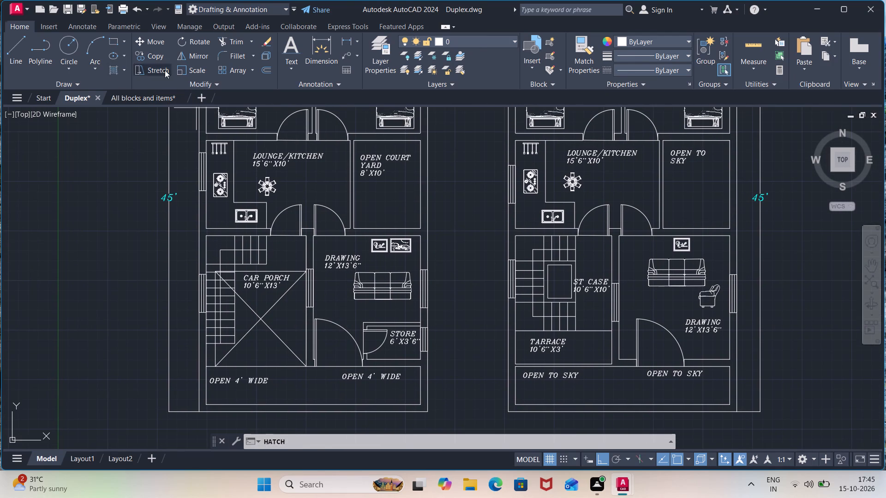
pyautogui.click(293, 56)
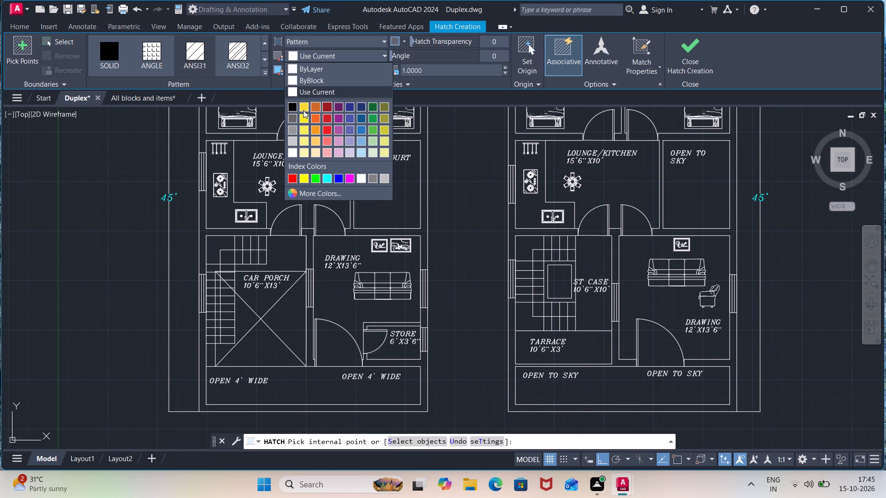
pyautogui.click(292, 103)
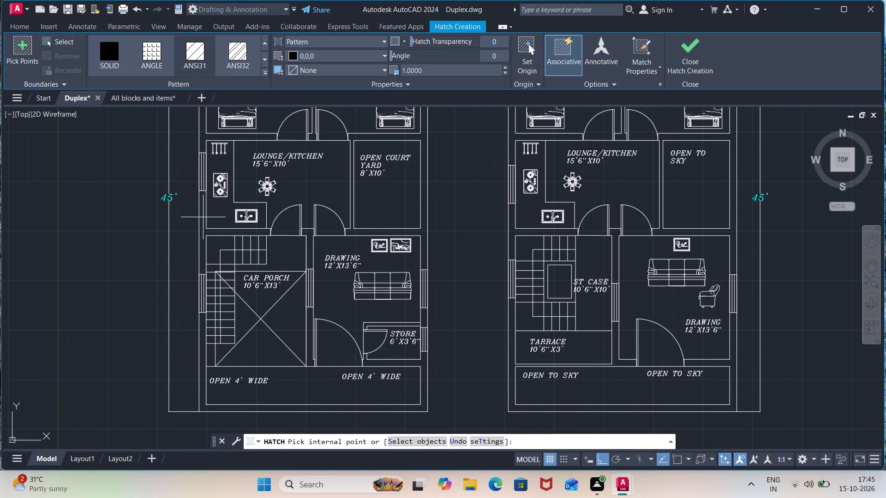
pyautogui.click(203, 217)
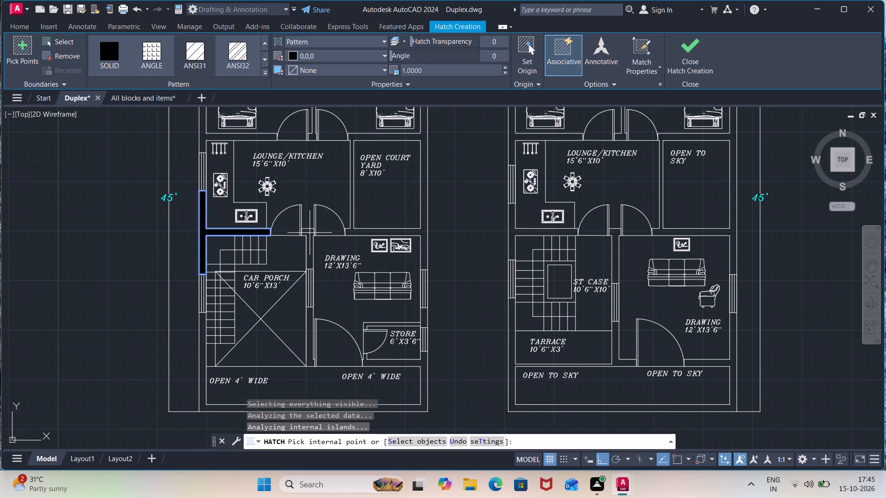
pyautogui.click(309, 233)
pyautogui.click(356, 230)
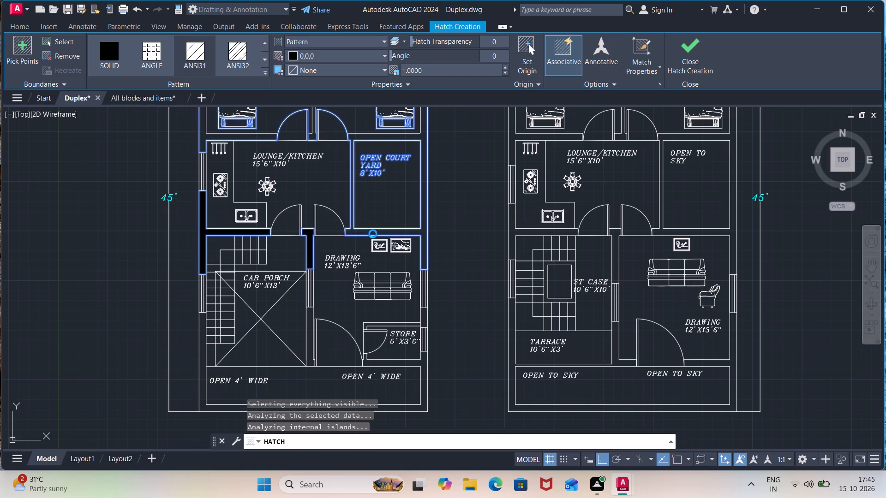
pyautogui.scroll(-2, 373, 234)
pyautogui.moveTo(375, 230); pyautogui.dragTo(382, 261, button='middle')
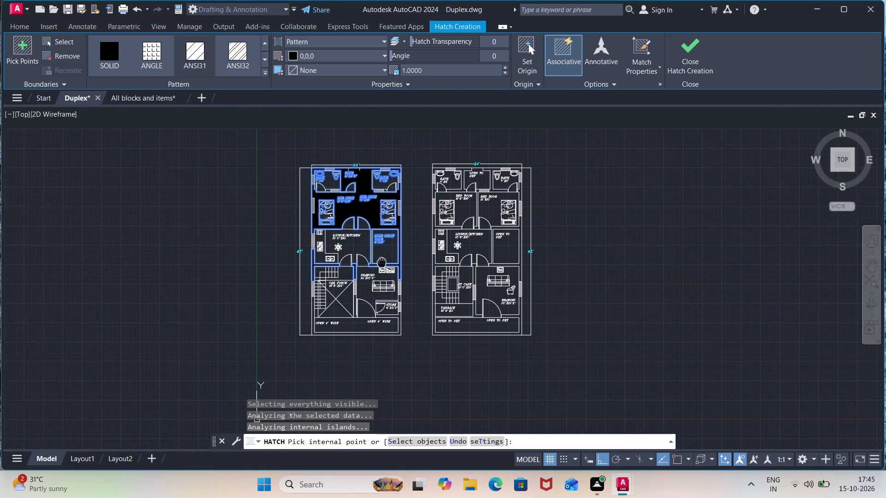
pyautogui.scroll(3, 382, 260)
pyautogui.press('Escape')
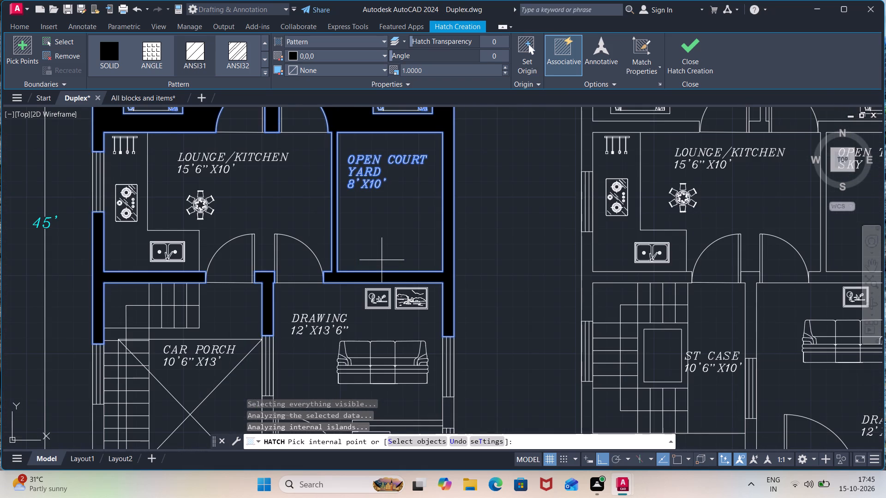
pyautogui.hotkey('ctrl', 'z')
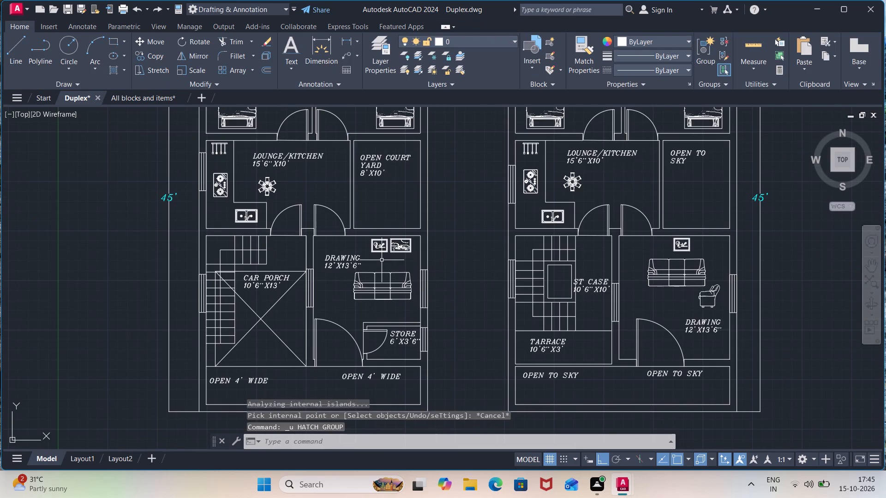
# Move the coordinate system origin horizontally about 103'-7" west, away from the two floor plans.
pyautogui.scroll(-1, 470, 249)
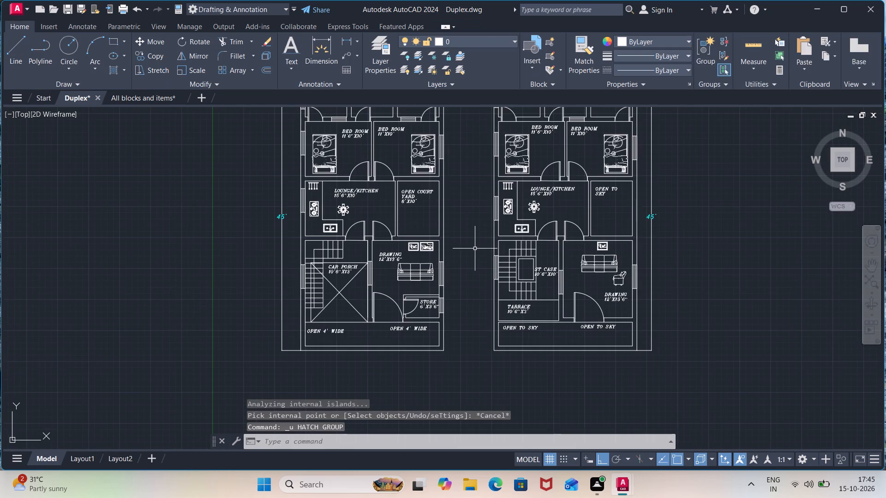
pyautogui.scroll(-1, 475, 249)
pyautogui.moveTo(475, 249); pyautogui.dragTo(470, 267, button='middle')
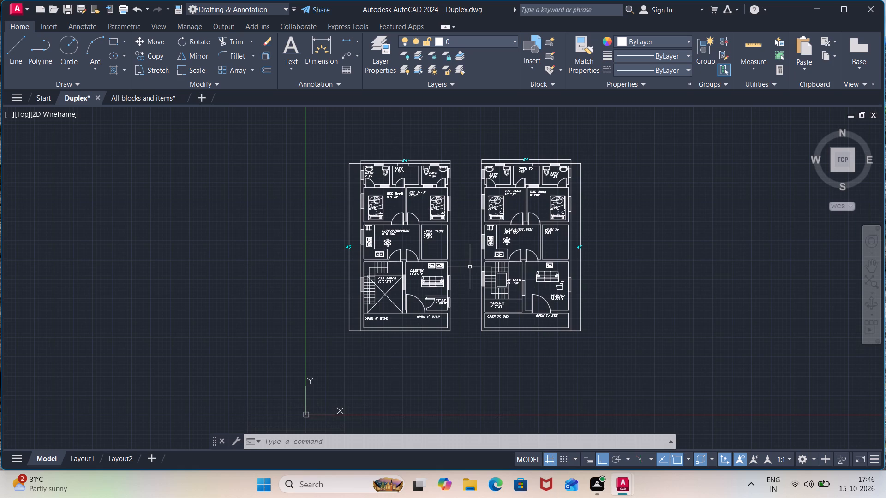
pyautogui.scroll(-1, 458, 292)
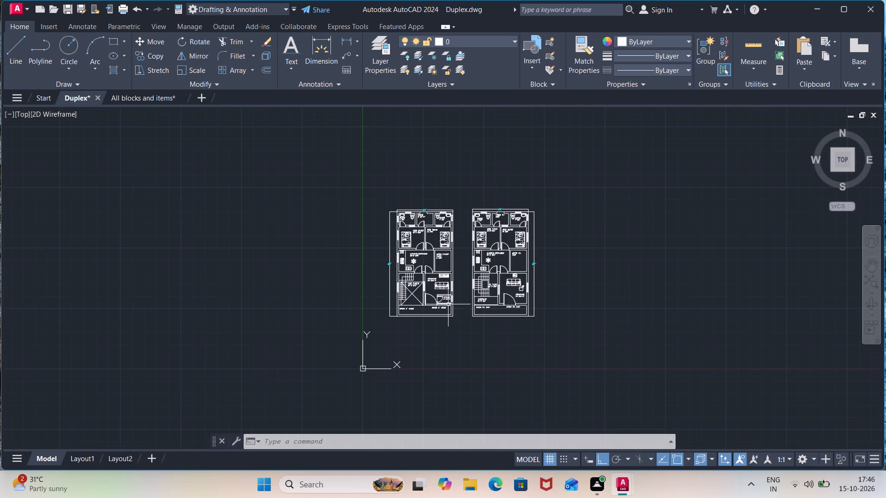
pyautogui.moveTo(415, 348); pyautogui.dragTo(364, 267, button='middle')
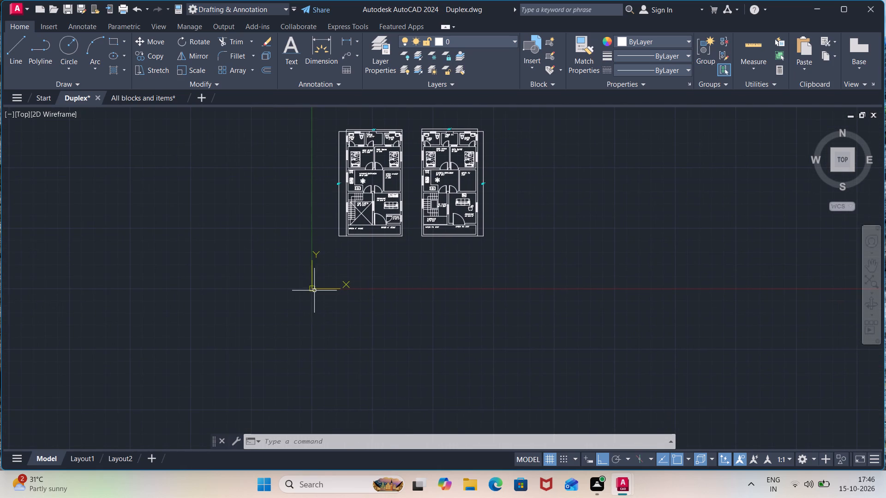
pyautogui.click(314, 290)
pyautogui.click(312, 290)
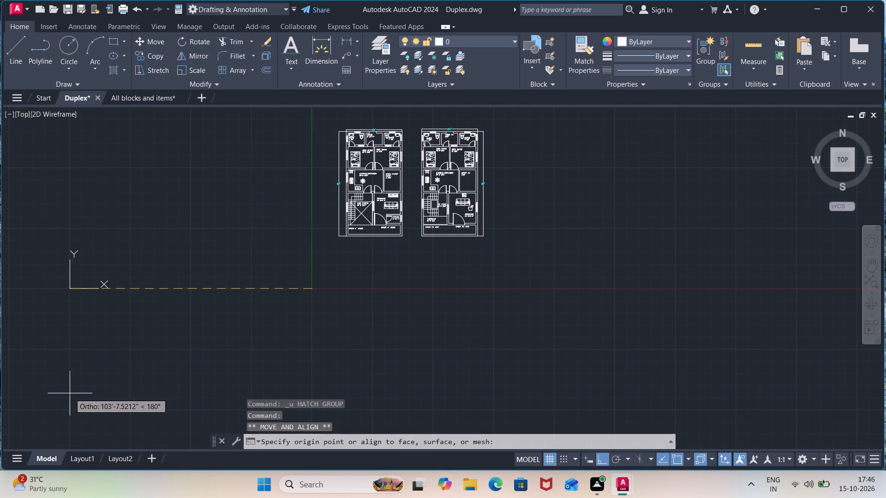
pyautogui.click(69, 393)
pyautogui.moveTo(326, 273); pyautogui.dragTo(315, 334, button='middle')
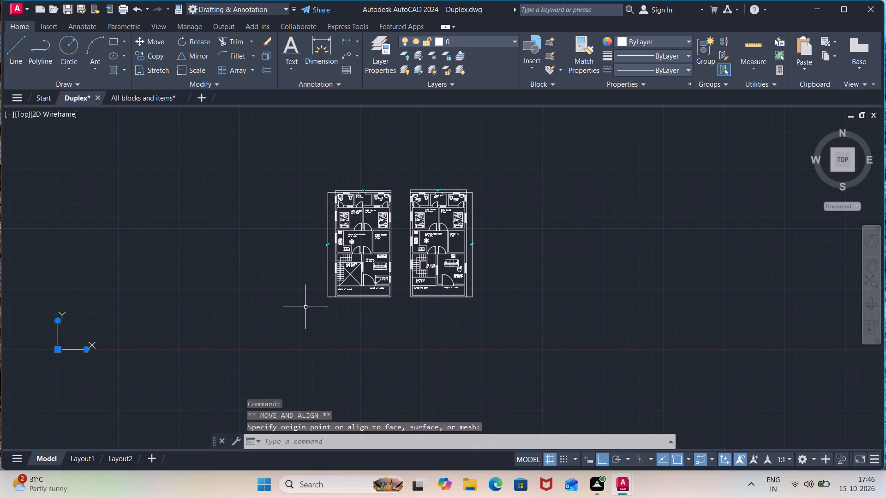
pyautogui.press('Escape')
# Examine both floor plans overall and the walls around the east plan's staircase, terrace and drawing room up close.
pyautogui.scroll(2, 319, 268)
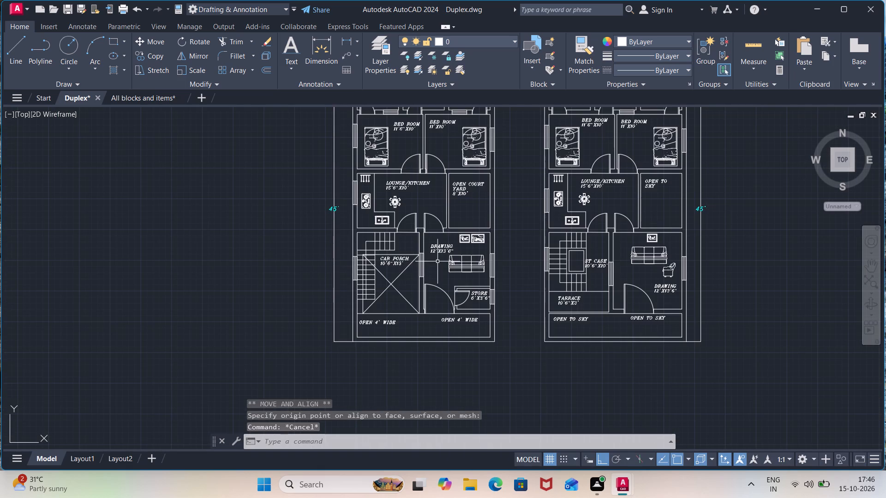
pyautogui.scroll(3, 437, 261)
pyautogui.scroll(-4, 437, 261)
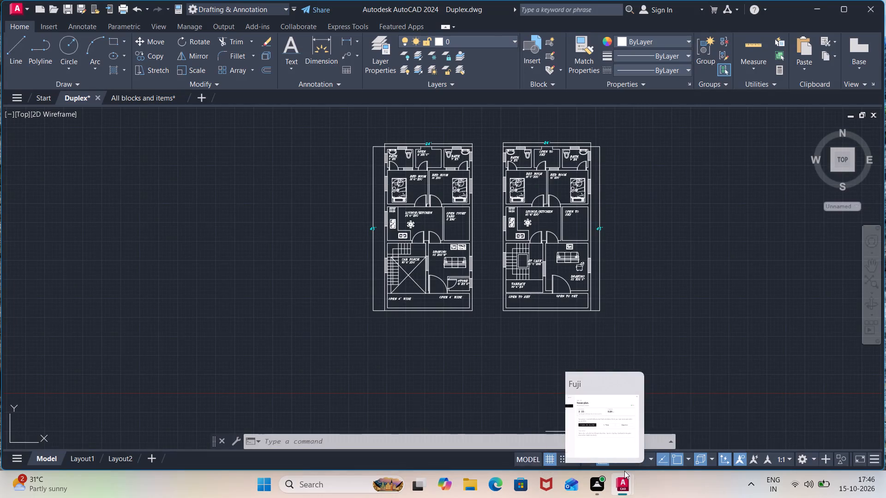
pyautogui.scroll(-2, 627, 302)
pyautogui.scroll(3, 615, 285)
pyautogui.scroll(2, 581, 255)
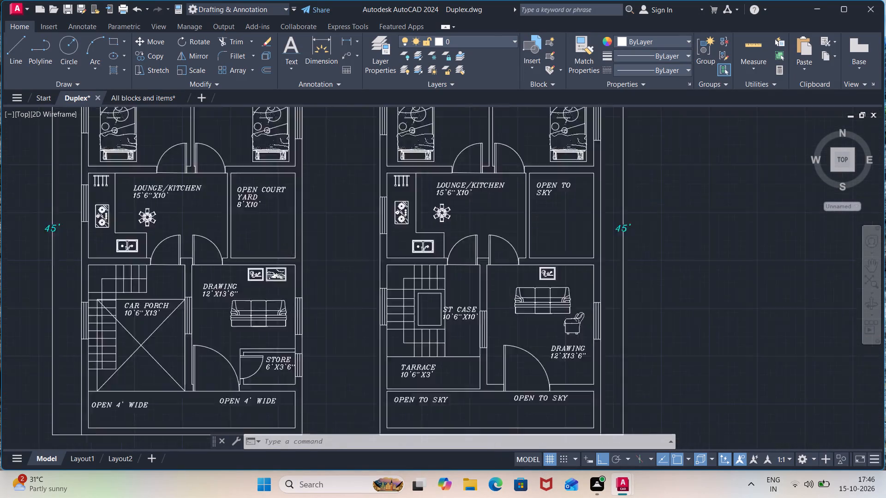
pyautogui.scroll(1, 581, 255)
pyautogui.scroll(-3, 563, 255)
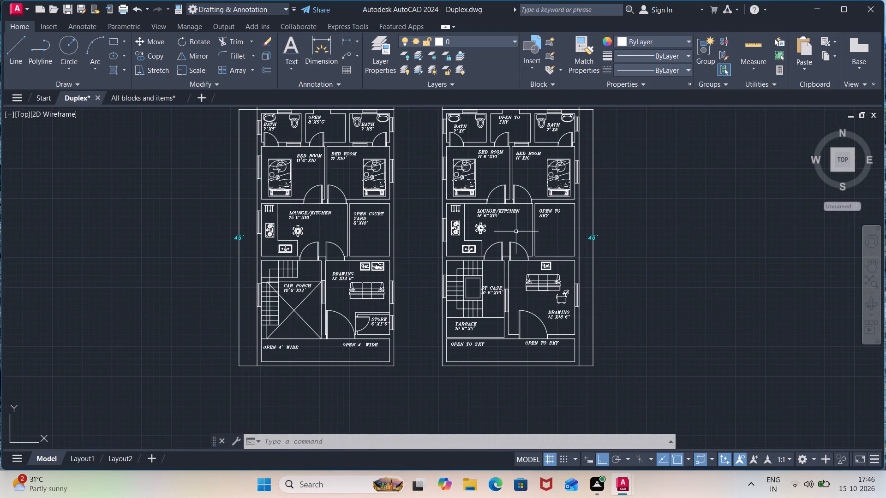
pyautogui.scroll(1, 516, 231)
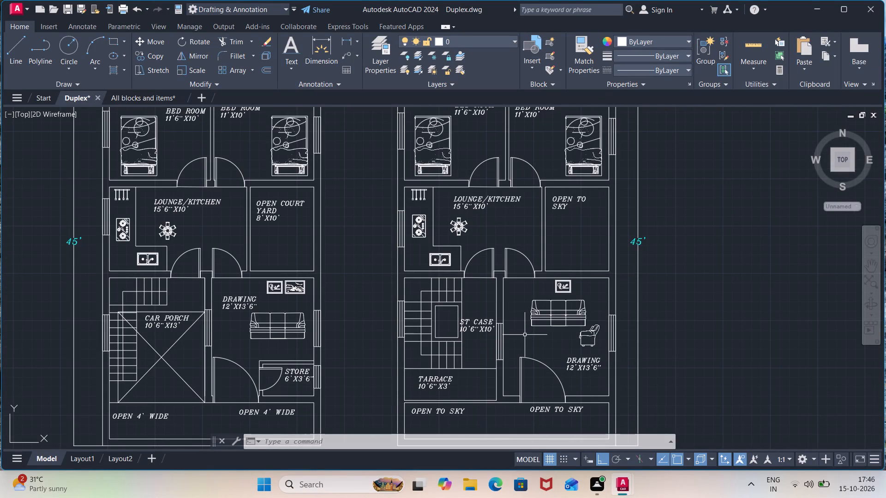
pyautogui.scroll(-1, 230, 350)
pyautogui.moveTo(230, 350); pyautogui.dragTo(231, 349, button='middle')
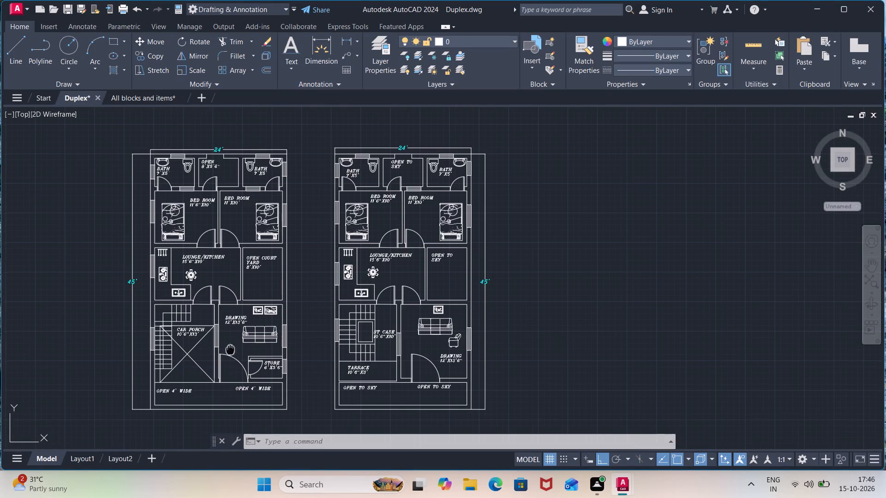
pyautogui.moveTo(231, 349); pyautogui.dragTo(296, 295, button='middle')
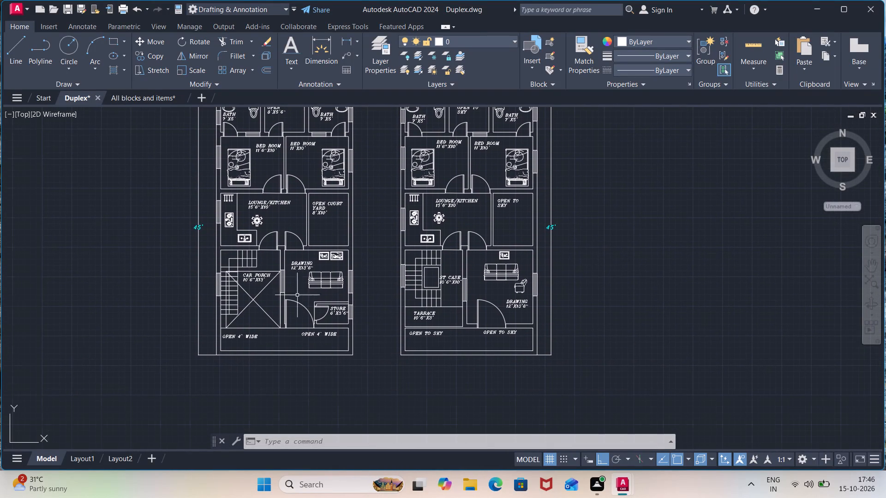
pyautogui.scroll(2, 458, 332)
pyautogui.moveTo(458, 332); pyautogui.dragTo(422, 357, button='middle')
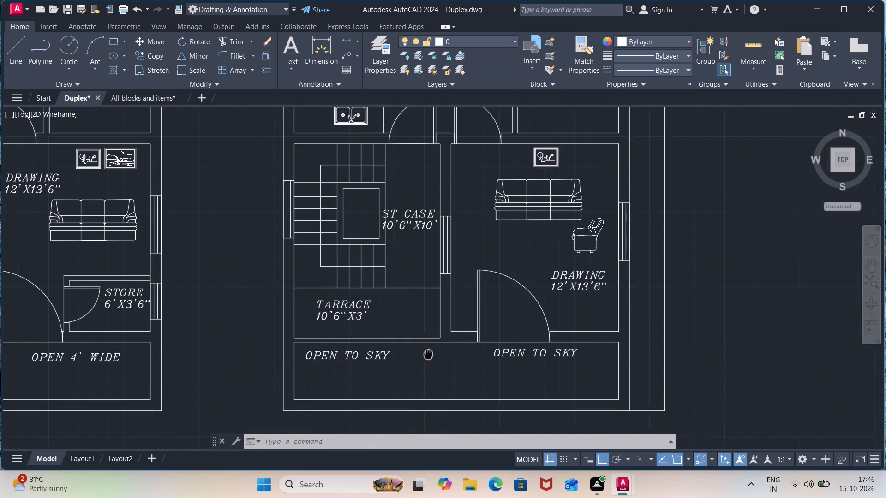
# Copy the plan-view two-seat sofa with rounded back corners from the All blocks and items drawing.
pyautogui.moveTo(422, 357); pyautogui.dragTo(406, 373, button='middle')
pyautogui.moveTo(444, 278); pyautogui.dragTo(424, 373, button='middle')
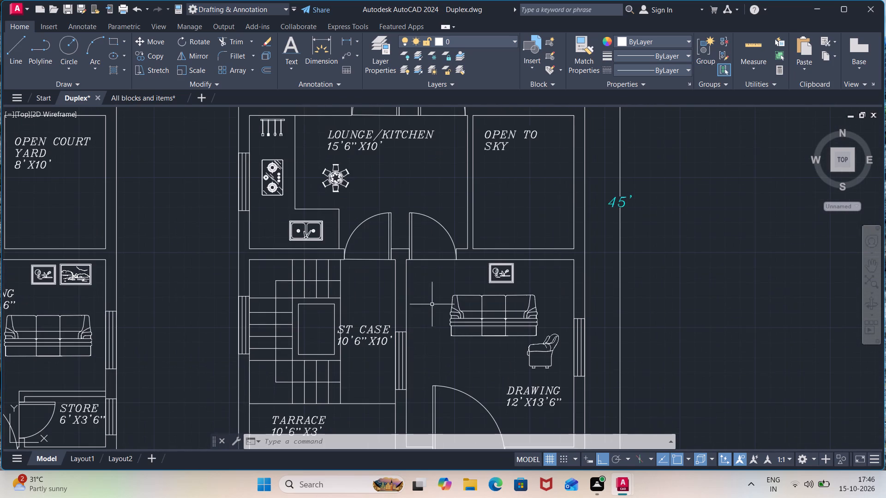
pyautogui.moveTo(432, 304); pyautogui.dragTo(430, 356, button='middle')
pyautogui.moveTo(439, 262); pyautogui.dragTo(441, 335, button='middle')
pyautogui.moveTo(445, 282); pyautogui.dragTo(437, 356, button='middle')
pyautogui.moveTo(465, 274); pyautogui.dragTo(473, 316, button='middle')
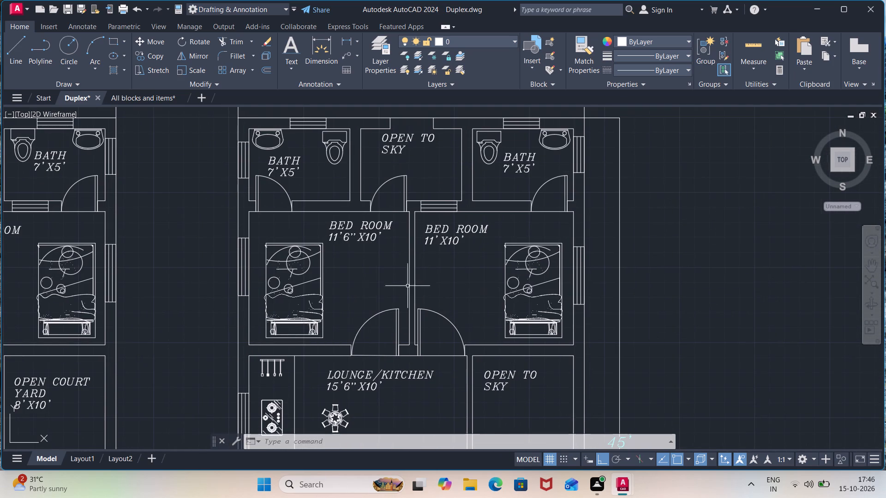
pyautogui.click(143, 92)
pyautogui.scroll(-1, 352, 212)
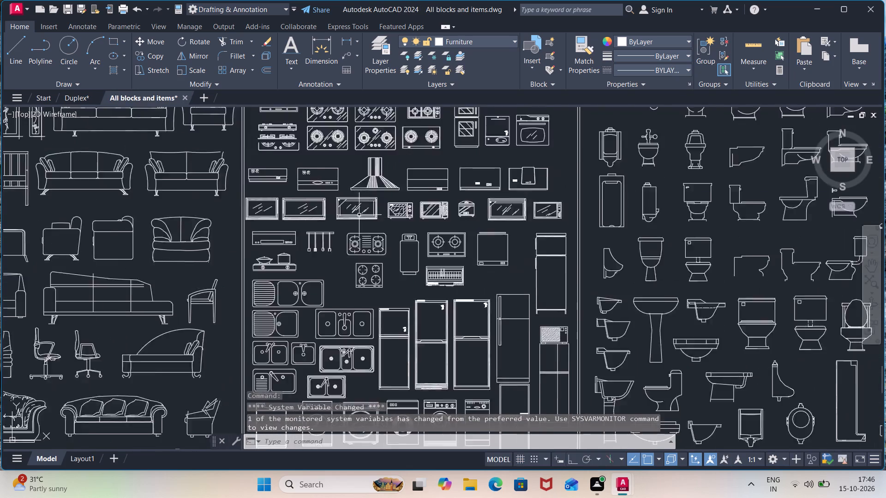
pyautogui.scroll(-1, 364, 217)
pyautogui.moveTo(545, 310); pyautogui.dragTo(569, 188, button='middle')
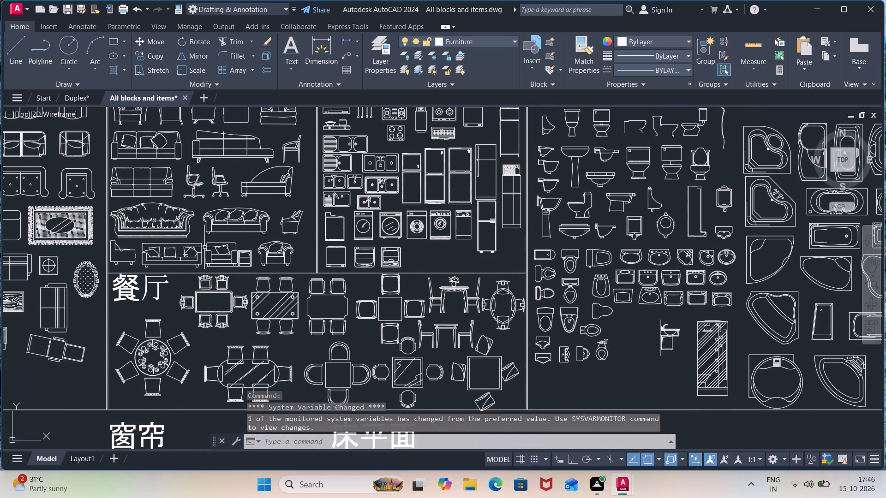
pyautogui.moveTo(198, 248); pyautogui.dragTo(403, 301, button='middle')
pyautogui.moveTo(392, 179); pyautogui.dragTo(421, 275, button='middle')
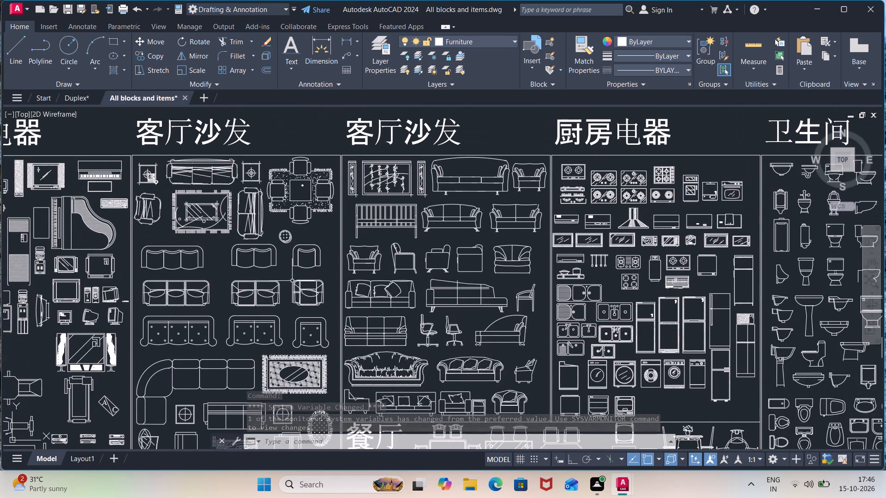
pyautogui.scroll(2, 288, 265)
pyautogui.click(267, 213)
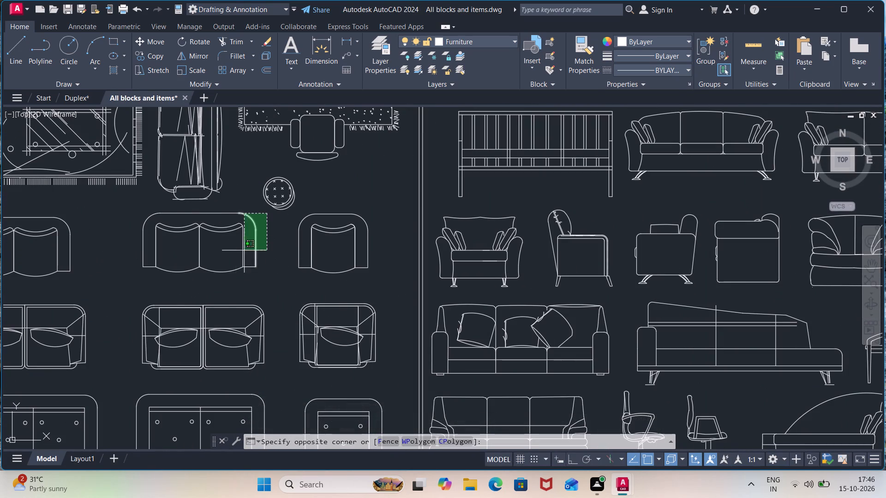
pyautogui.click(130, 293)
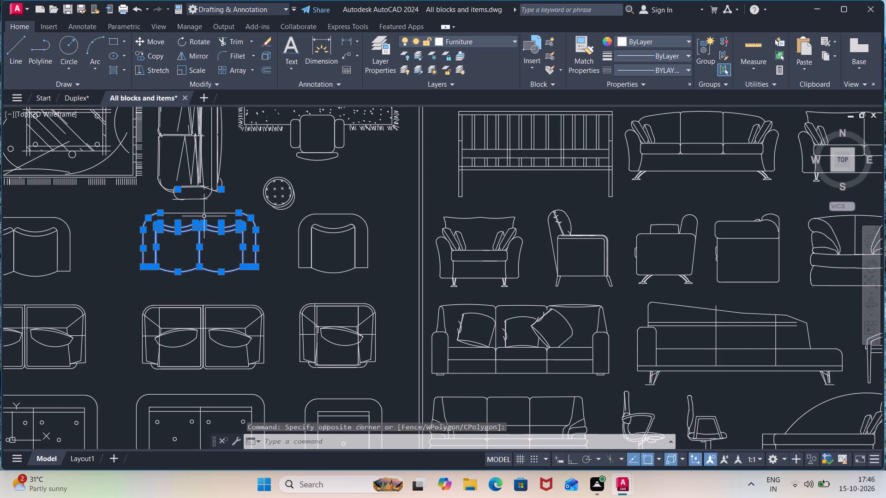
pyautogui.click(206, 214)
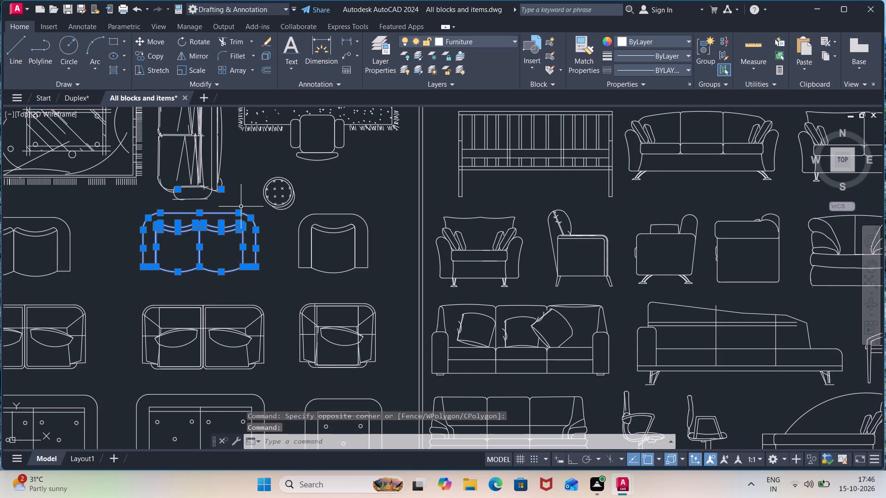
pyautogui.hotkey('ctrl', 'c')
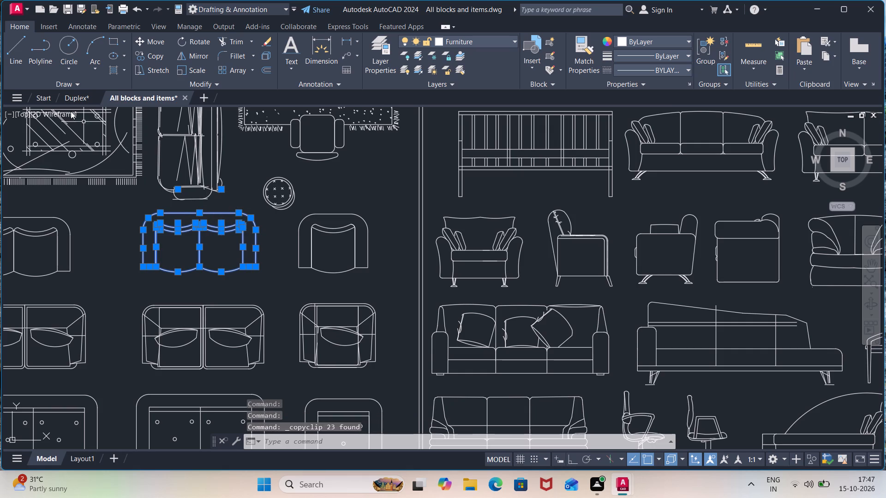
# Paste the two-seat sofa into both bedrooms of the east plan in the Duplex drawing, beside each bed.
pyautogui.click(71, 98)
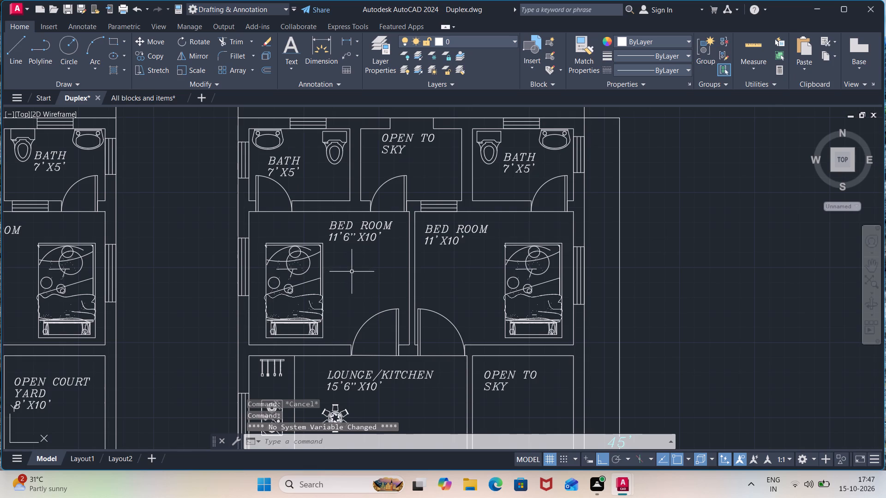
pyautogui.click(352, 272)
pyautogui.hotkey('ctrl', 'v')
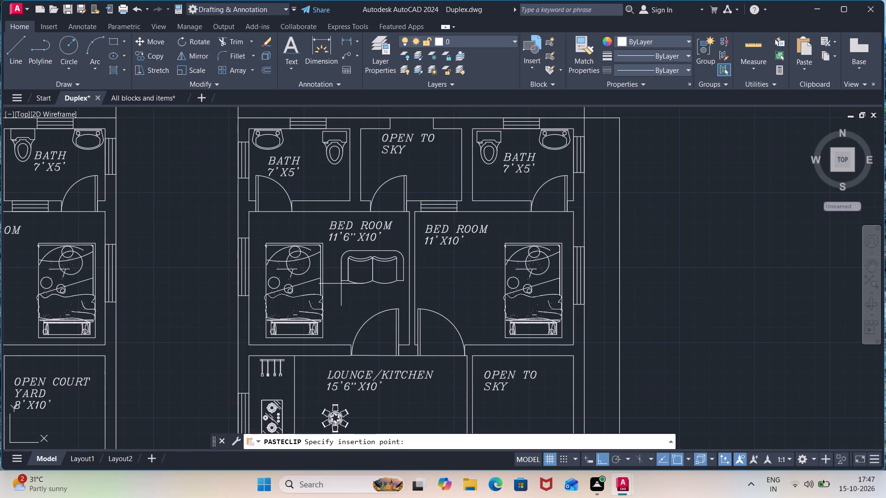
pyautogui.click(338, 283)
pyautogui.click(444, 277)
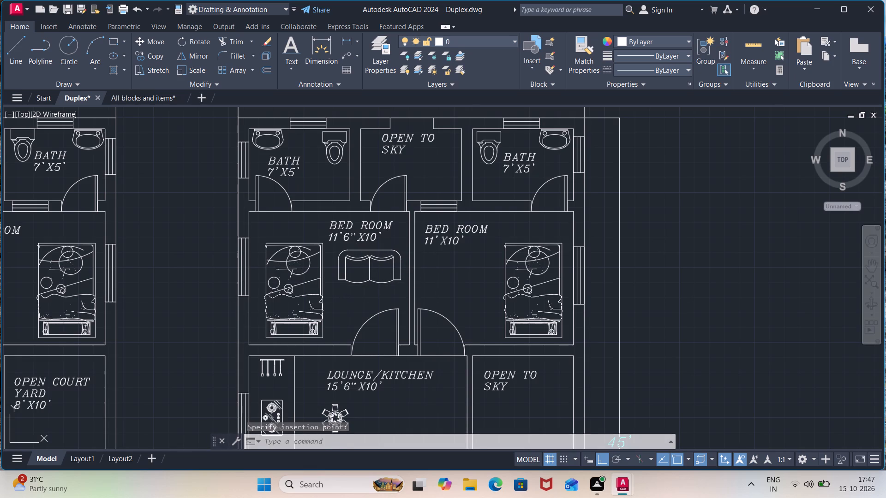
pyautogui.hotkey('ctrl', 'v')
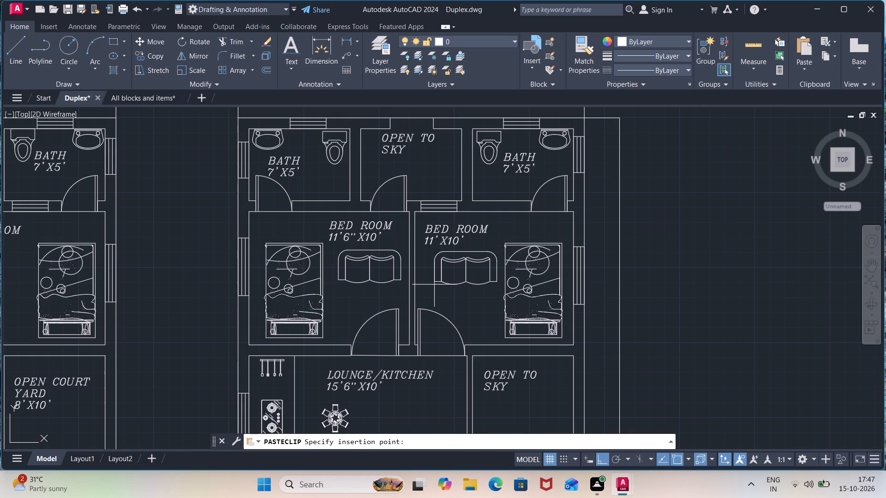
pyautogui.click(435, 285)
# Paste the two-seat sofa beside the bed in the west plan's 11'x10' and 11'6"x10' bedrooms.
pyautogui.scroll(-2, 380, 301)
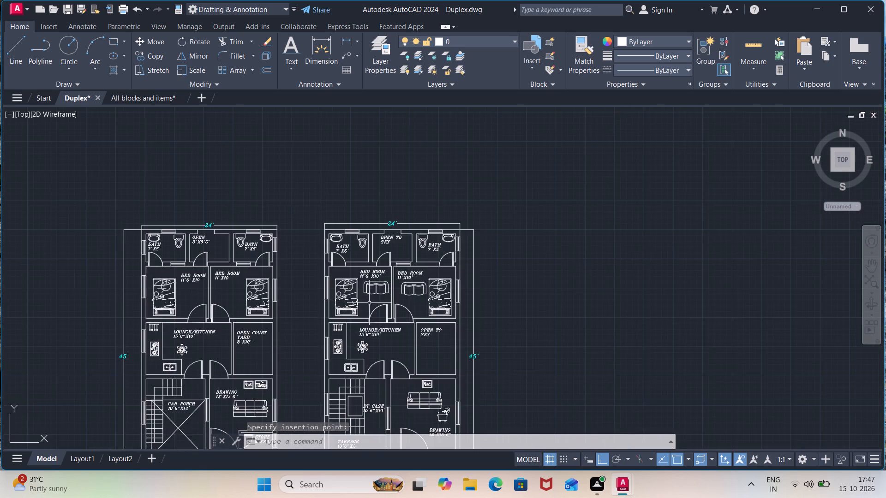
pyautogui.moveTo(369, 303); pyautogui.dragTo(493, 268, button='middle')
pyautogui.scroll(2, 376, 273)
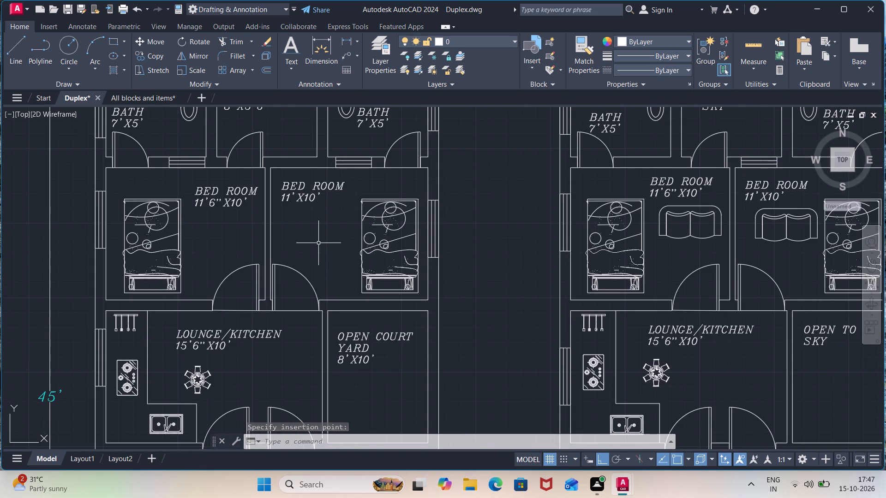
pyautogui.click(318, 243)
pyautogui.hotkey('ctrl', 'v')
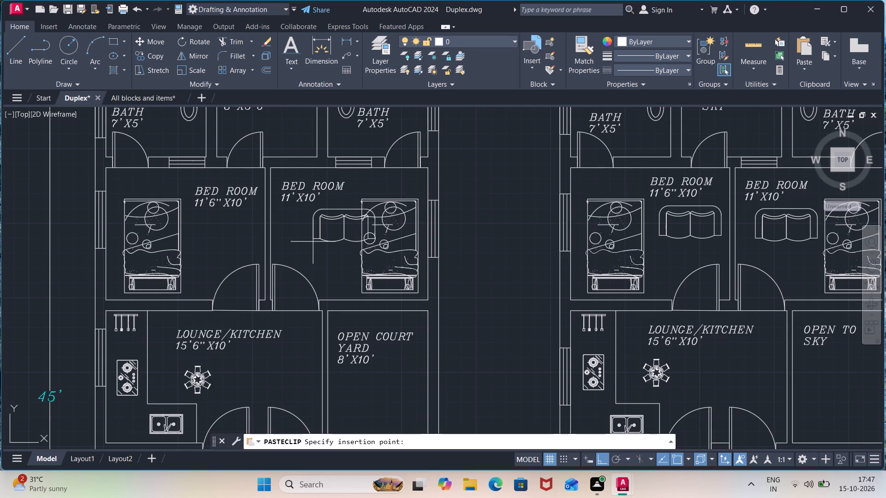
pyautogui.scroll(2, 292, 241)
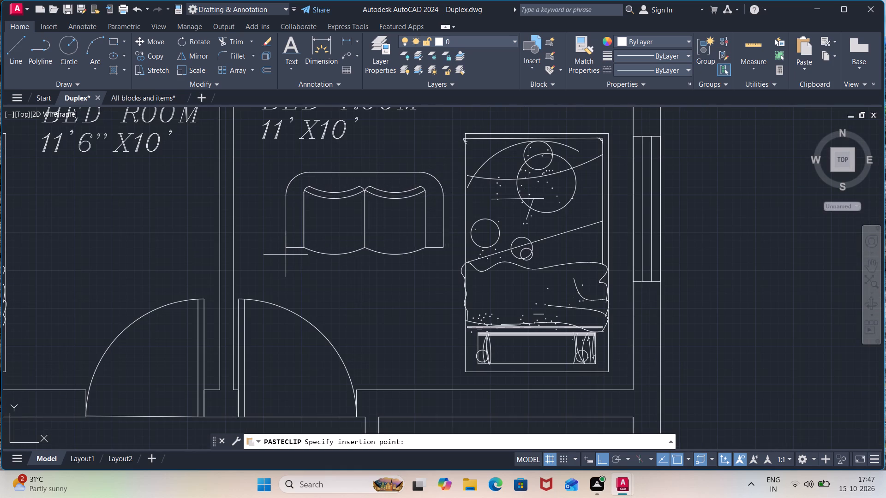
pyautogui.click(277, 261)
pyautogui.scroll(-2, 207, 267)
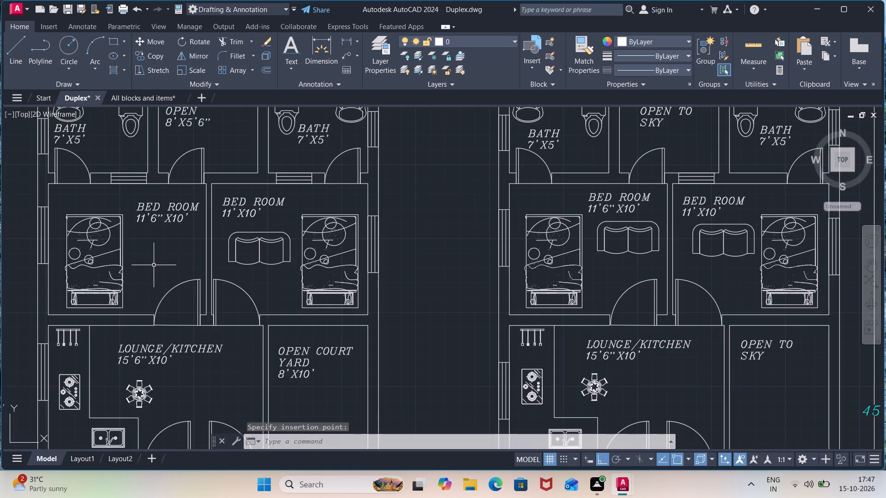
pyautogui.moveTo(154, 265); pyautogui.dragTo(221, 262, button='middle')
pyautogui.keyDown('ctrl'); pyautogui.click(221, 261); pyautogui.keyUp('ctrl')
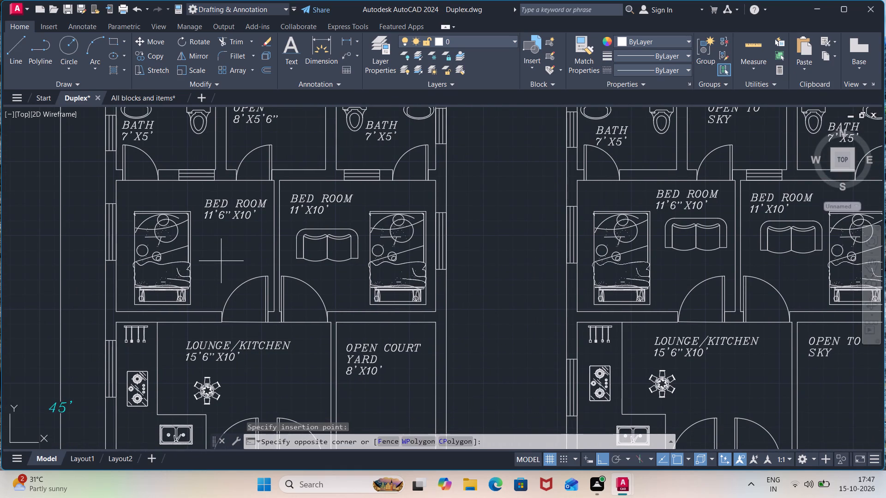
pyautogui.hotkey('ctrl', 'v')
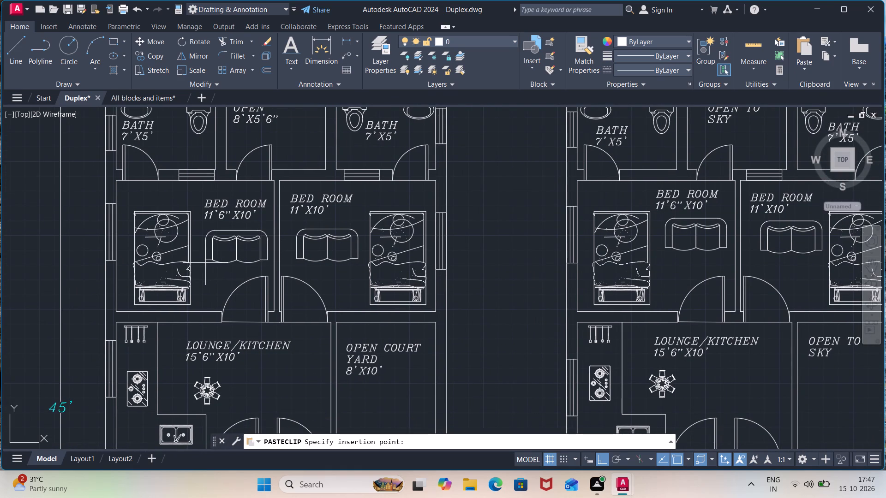
pyautogui.click(205, 260)
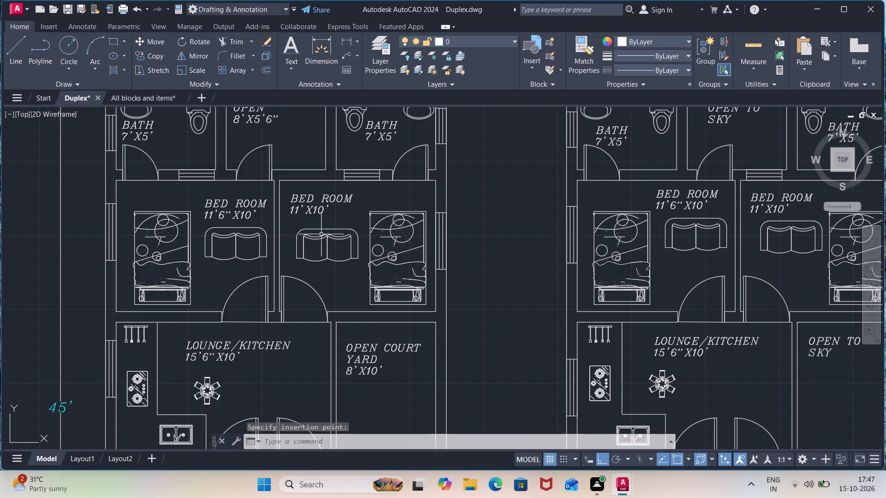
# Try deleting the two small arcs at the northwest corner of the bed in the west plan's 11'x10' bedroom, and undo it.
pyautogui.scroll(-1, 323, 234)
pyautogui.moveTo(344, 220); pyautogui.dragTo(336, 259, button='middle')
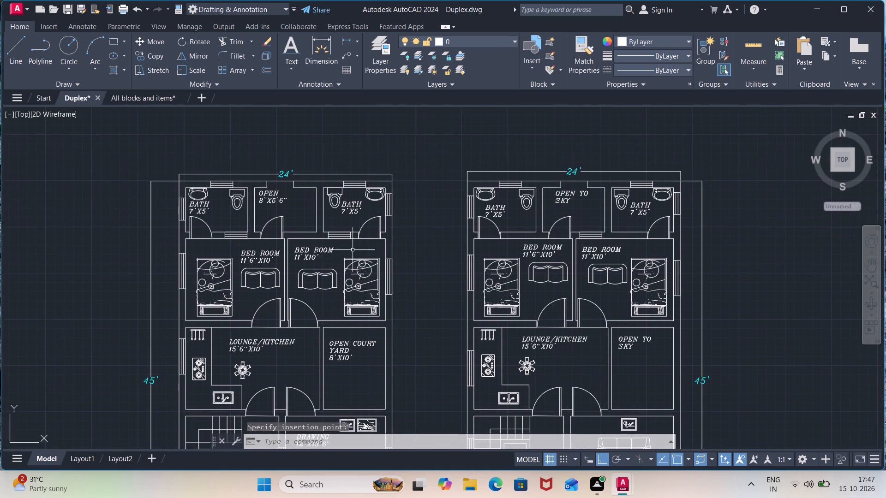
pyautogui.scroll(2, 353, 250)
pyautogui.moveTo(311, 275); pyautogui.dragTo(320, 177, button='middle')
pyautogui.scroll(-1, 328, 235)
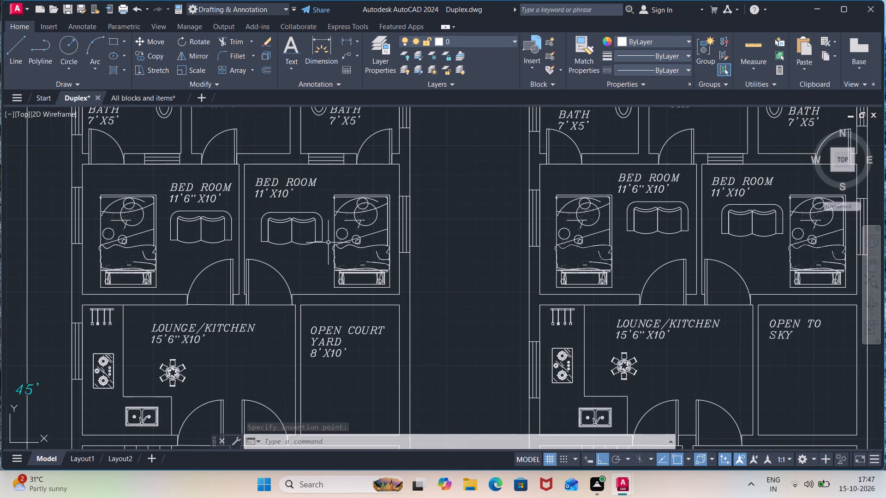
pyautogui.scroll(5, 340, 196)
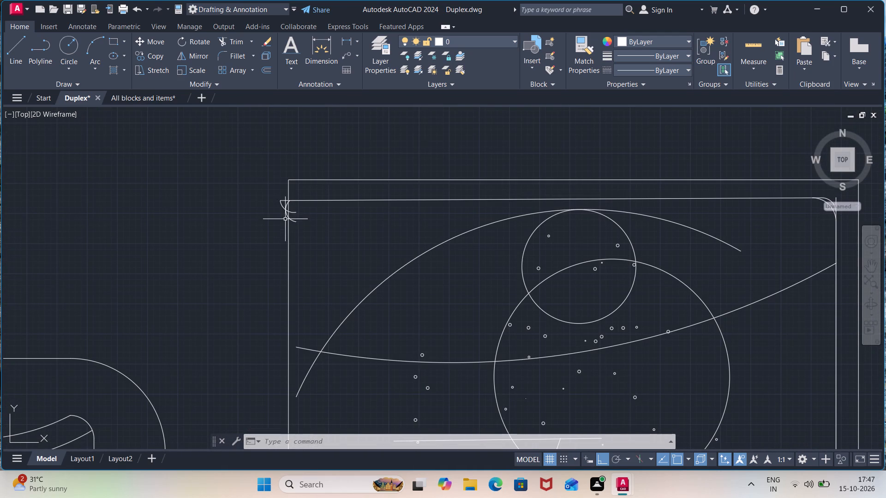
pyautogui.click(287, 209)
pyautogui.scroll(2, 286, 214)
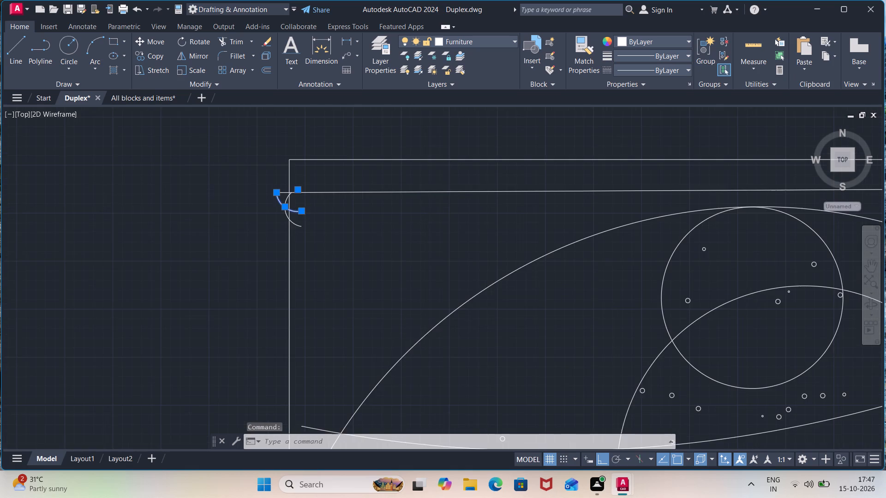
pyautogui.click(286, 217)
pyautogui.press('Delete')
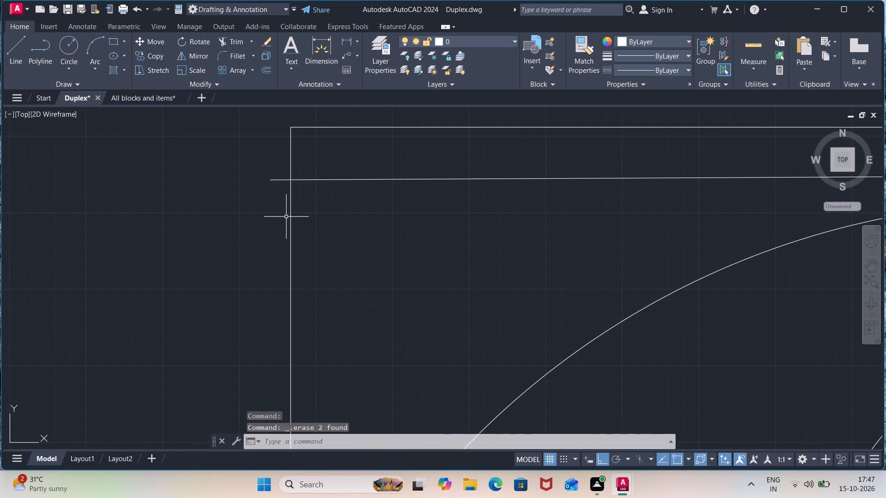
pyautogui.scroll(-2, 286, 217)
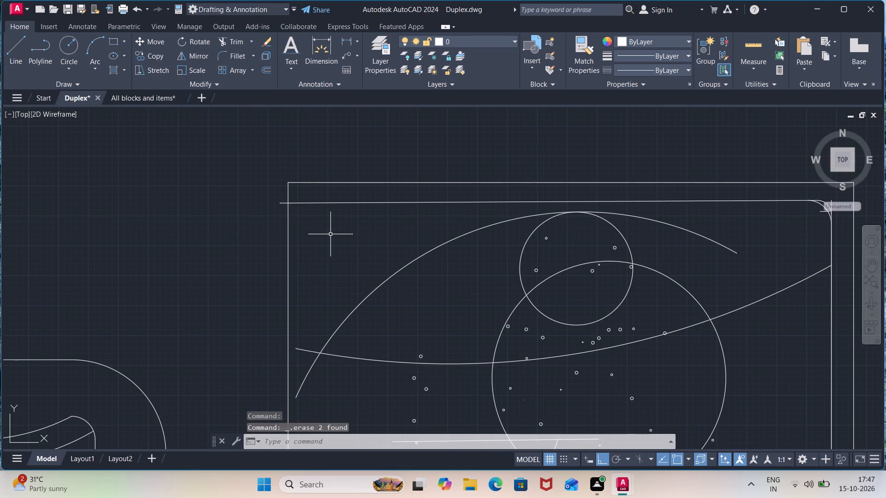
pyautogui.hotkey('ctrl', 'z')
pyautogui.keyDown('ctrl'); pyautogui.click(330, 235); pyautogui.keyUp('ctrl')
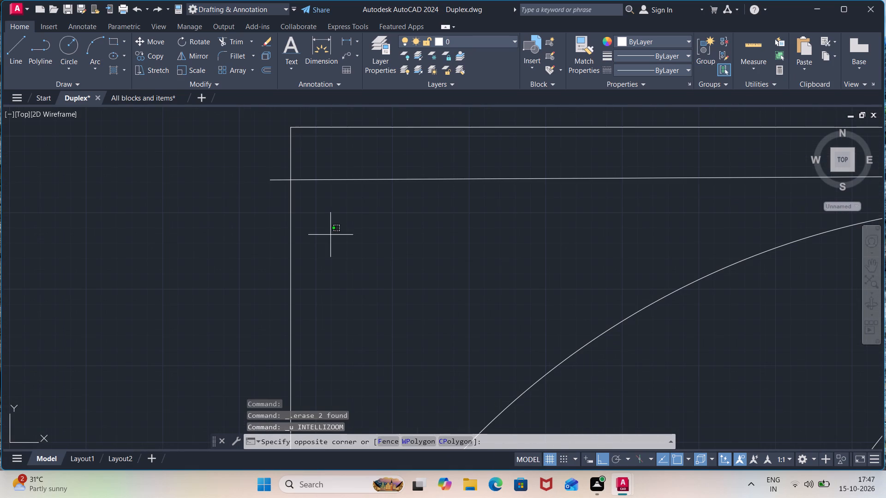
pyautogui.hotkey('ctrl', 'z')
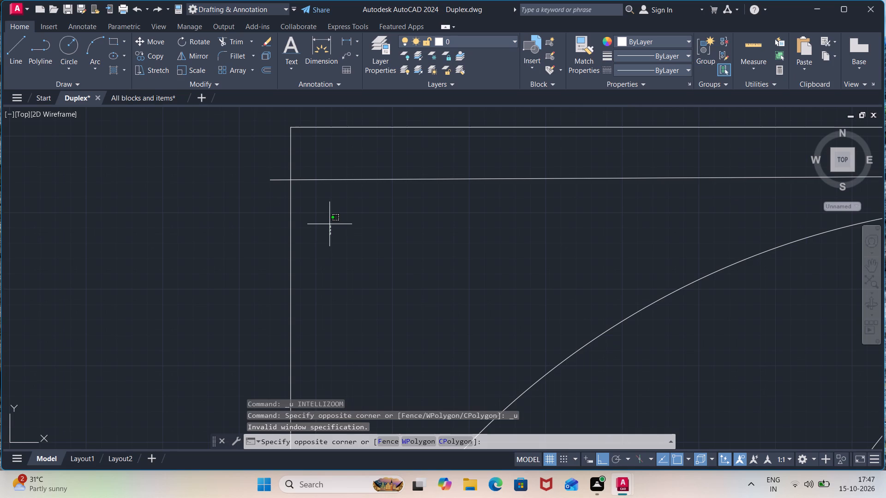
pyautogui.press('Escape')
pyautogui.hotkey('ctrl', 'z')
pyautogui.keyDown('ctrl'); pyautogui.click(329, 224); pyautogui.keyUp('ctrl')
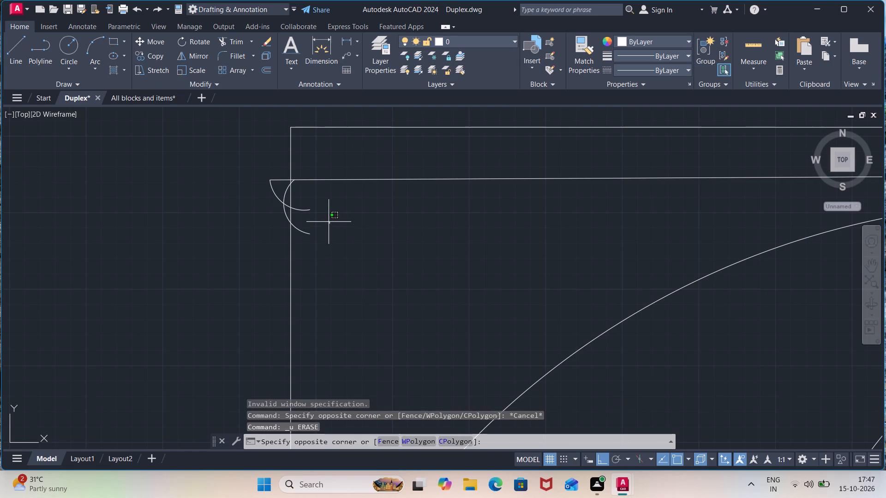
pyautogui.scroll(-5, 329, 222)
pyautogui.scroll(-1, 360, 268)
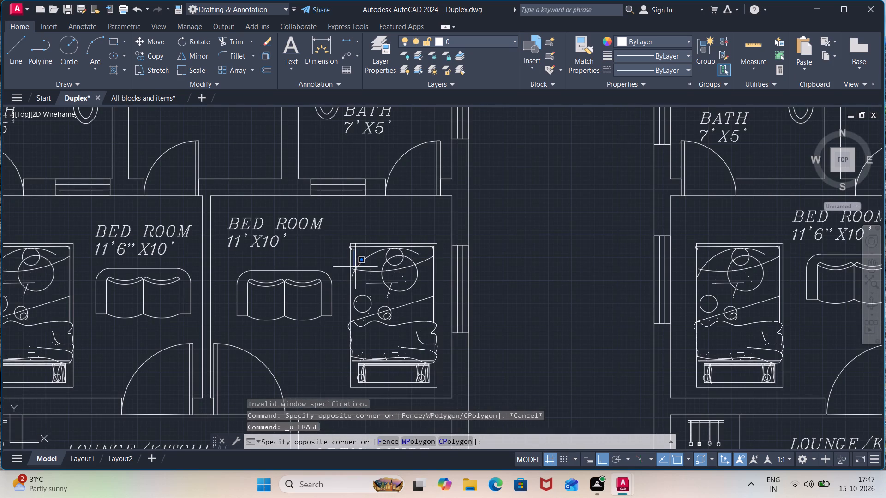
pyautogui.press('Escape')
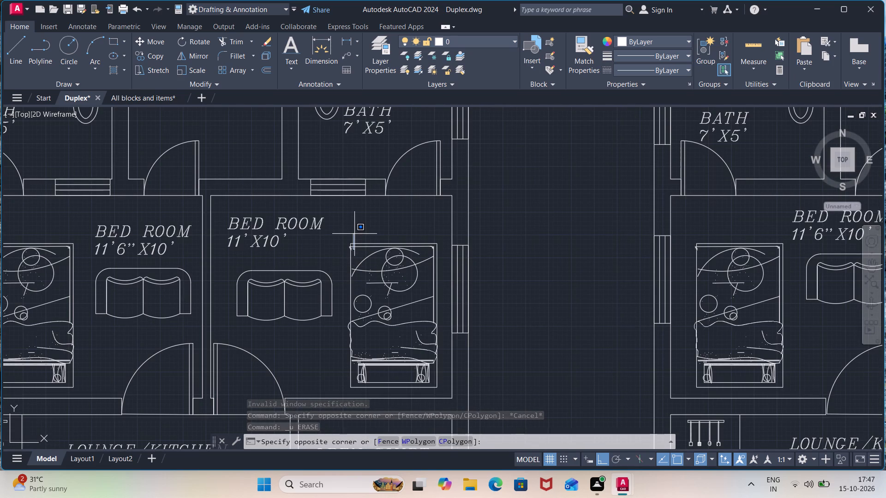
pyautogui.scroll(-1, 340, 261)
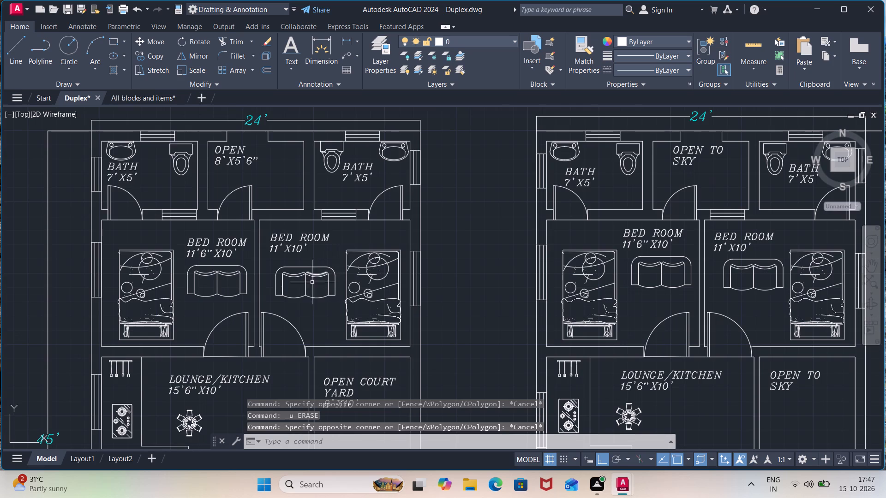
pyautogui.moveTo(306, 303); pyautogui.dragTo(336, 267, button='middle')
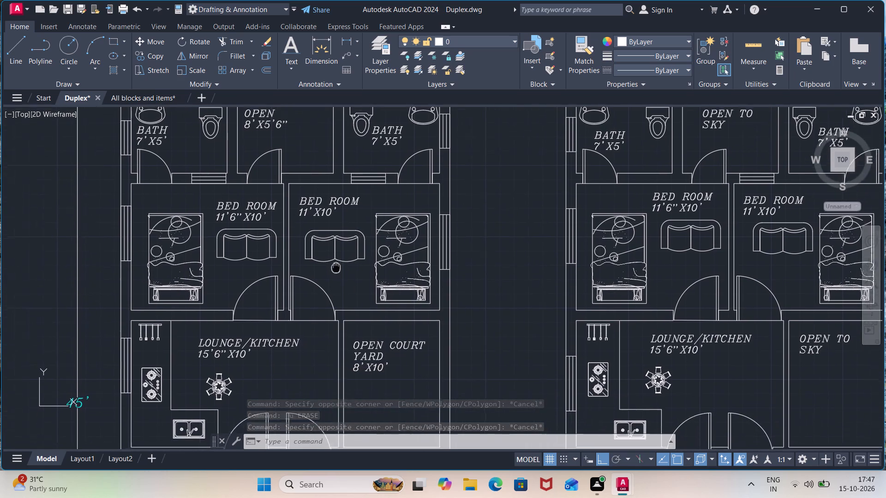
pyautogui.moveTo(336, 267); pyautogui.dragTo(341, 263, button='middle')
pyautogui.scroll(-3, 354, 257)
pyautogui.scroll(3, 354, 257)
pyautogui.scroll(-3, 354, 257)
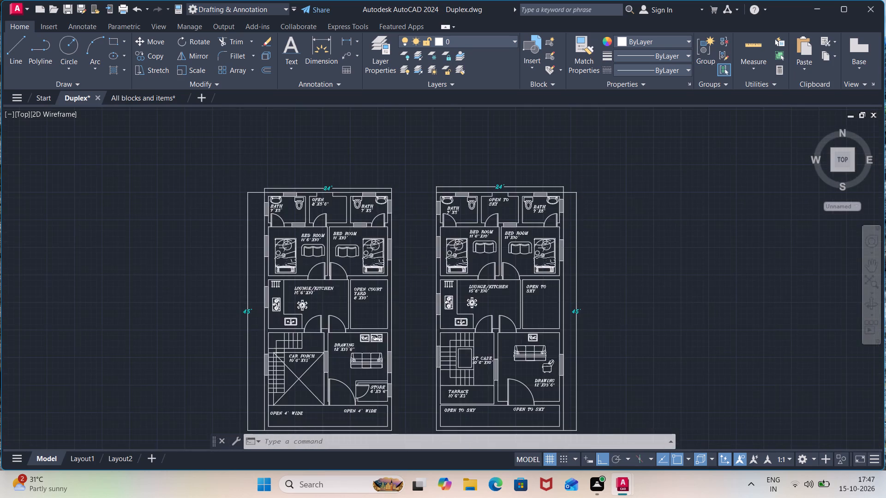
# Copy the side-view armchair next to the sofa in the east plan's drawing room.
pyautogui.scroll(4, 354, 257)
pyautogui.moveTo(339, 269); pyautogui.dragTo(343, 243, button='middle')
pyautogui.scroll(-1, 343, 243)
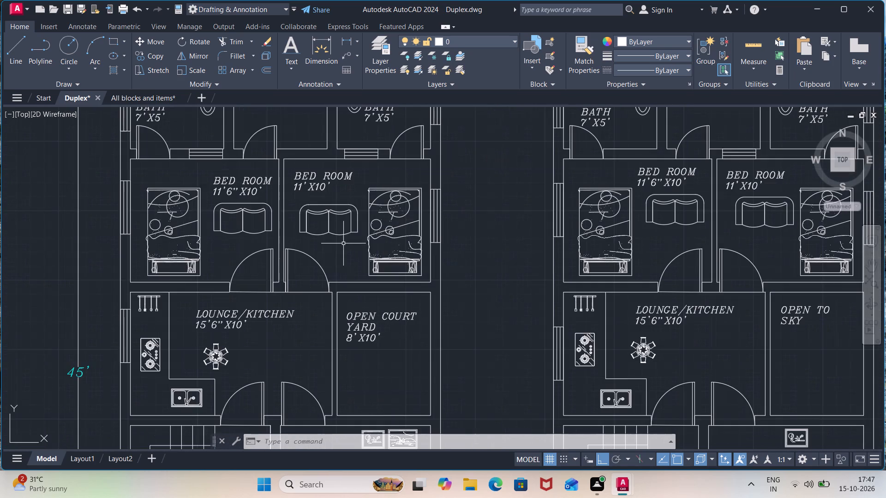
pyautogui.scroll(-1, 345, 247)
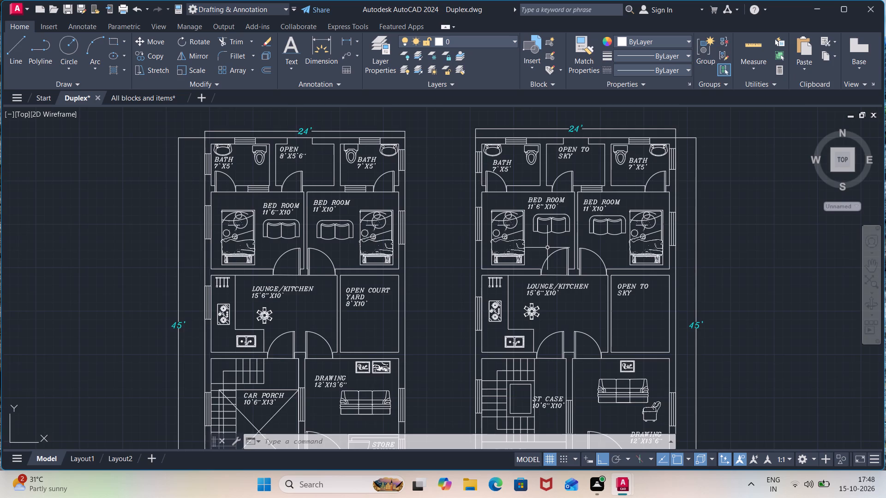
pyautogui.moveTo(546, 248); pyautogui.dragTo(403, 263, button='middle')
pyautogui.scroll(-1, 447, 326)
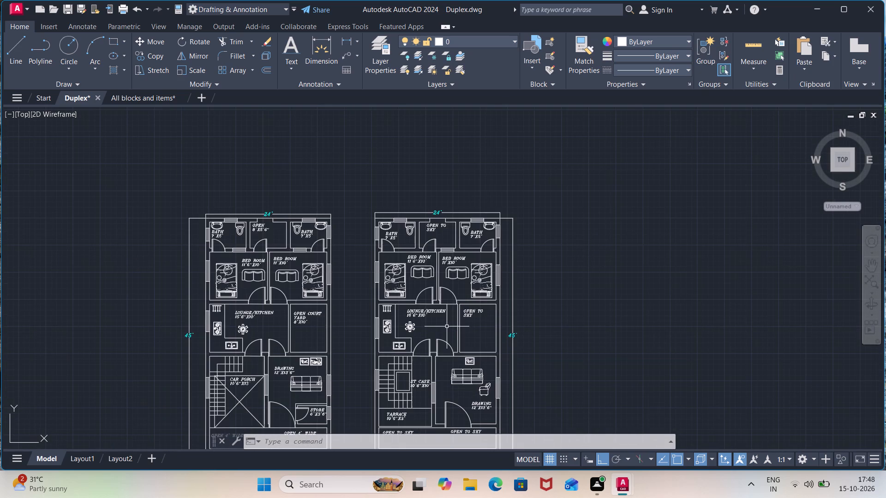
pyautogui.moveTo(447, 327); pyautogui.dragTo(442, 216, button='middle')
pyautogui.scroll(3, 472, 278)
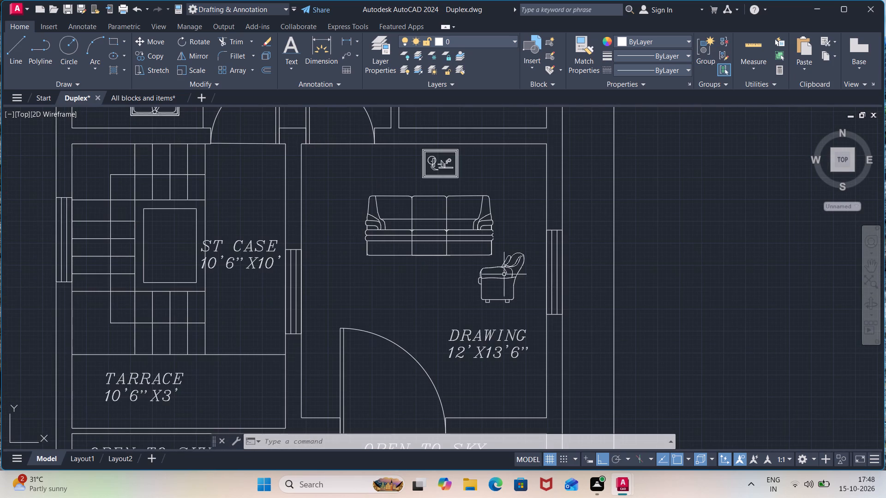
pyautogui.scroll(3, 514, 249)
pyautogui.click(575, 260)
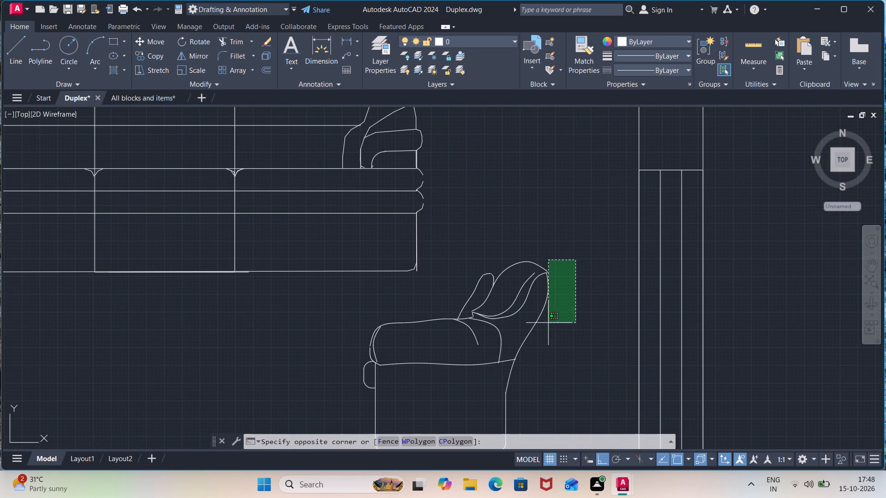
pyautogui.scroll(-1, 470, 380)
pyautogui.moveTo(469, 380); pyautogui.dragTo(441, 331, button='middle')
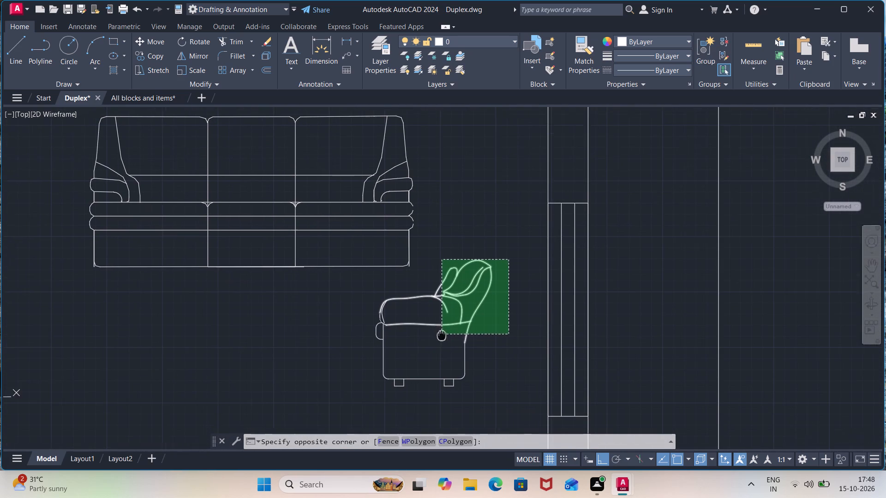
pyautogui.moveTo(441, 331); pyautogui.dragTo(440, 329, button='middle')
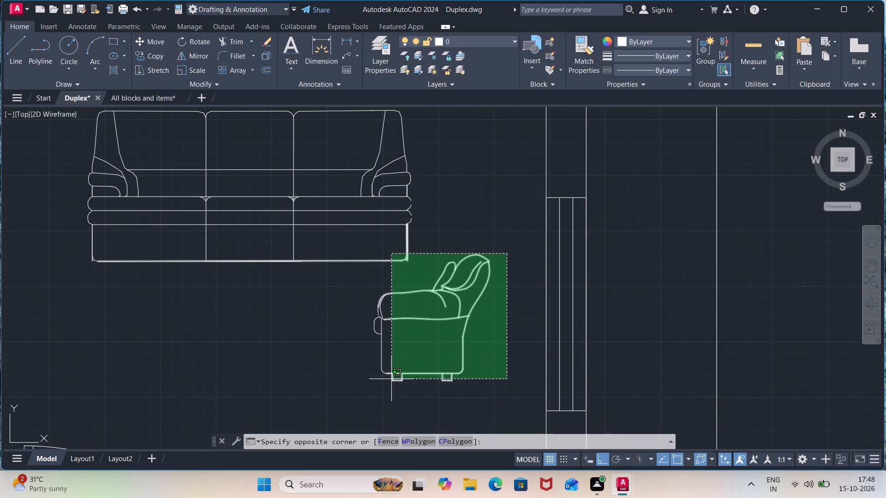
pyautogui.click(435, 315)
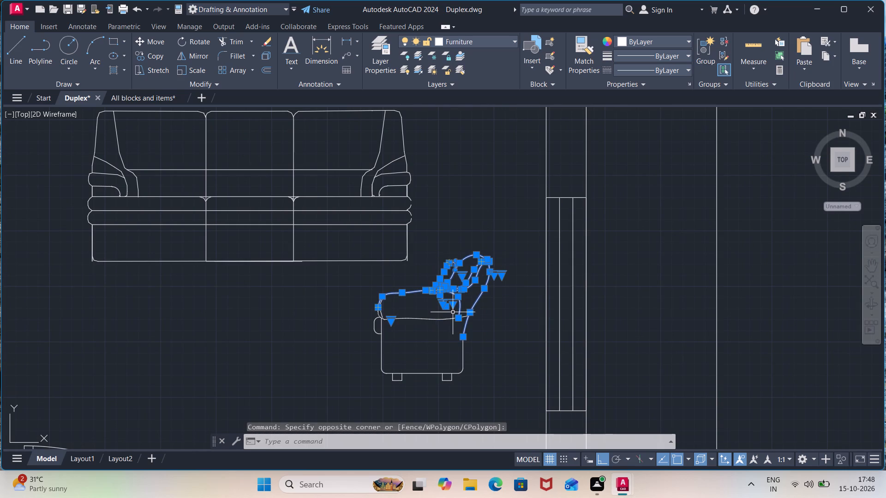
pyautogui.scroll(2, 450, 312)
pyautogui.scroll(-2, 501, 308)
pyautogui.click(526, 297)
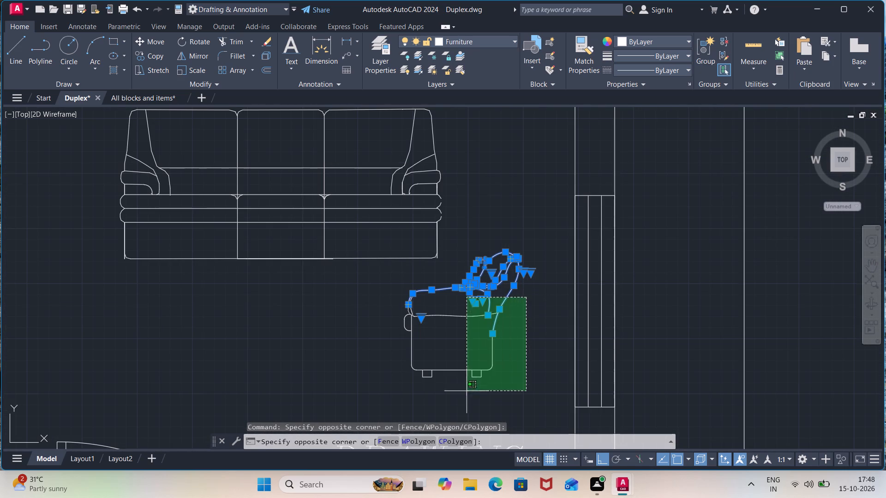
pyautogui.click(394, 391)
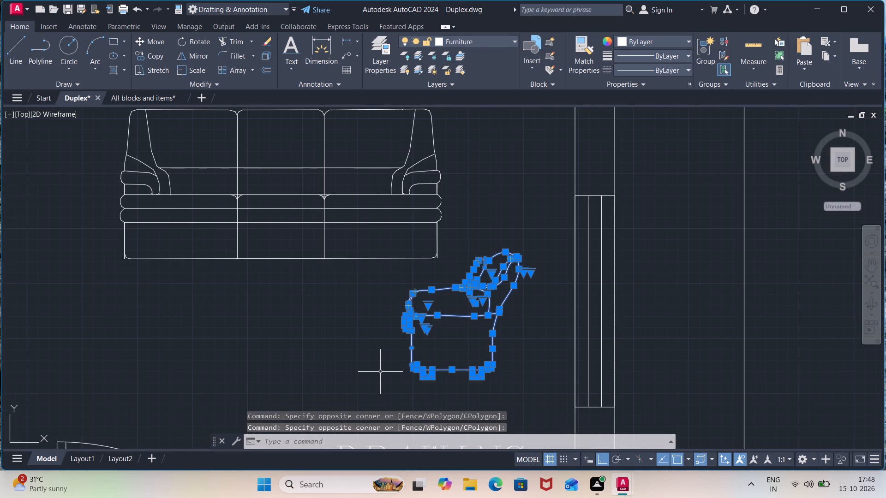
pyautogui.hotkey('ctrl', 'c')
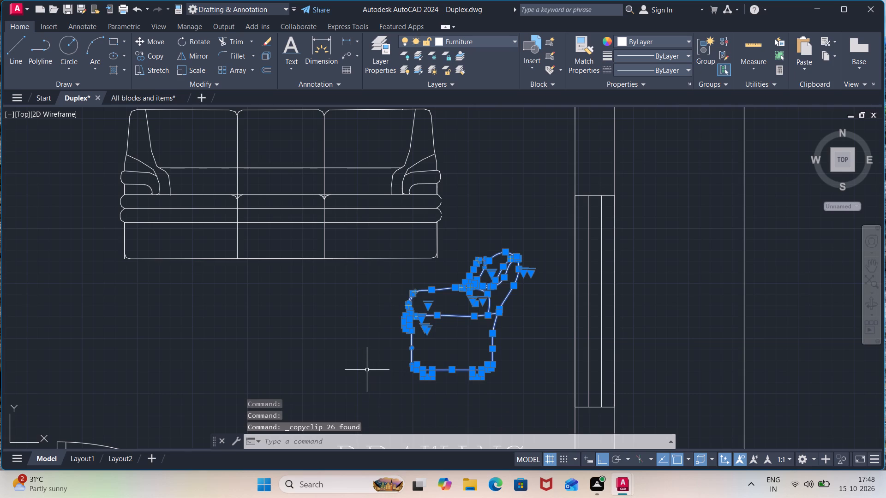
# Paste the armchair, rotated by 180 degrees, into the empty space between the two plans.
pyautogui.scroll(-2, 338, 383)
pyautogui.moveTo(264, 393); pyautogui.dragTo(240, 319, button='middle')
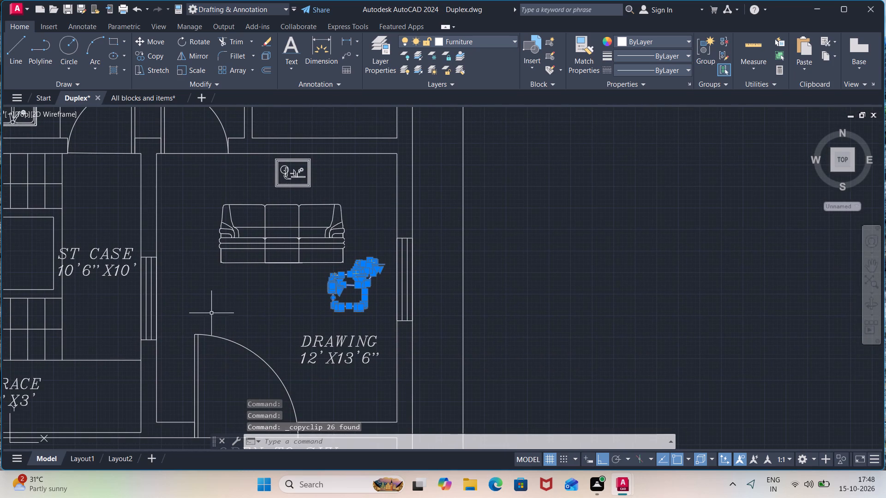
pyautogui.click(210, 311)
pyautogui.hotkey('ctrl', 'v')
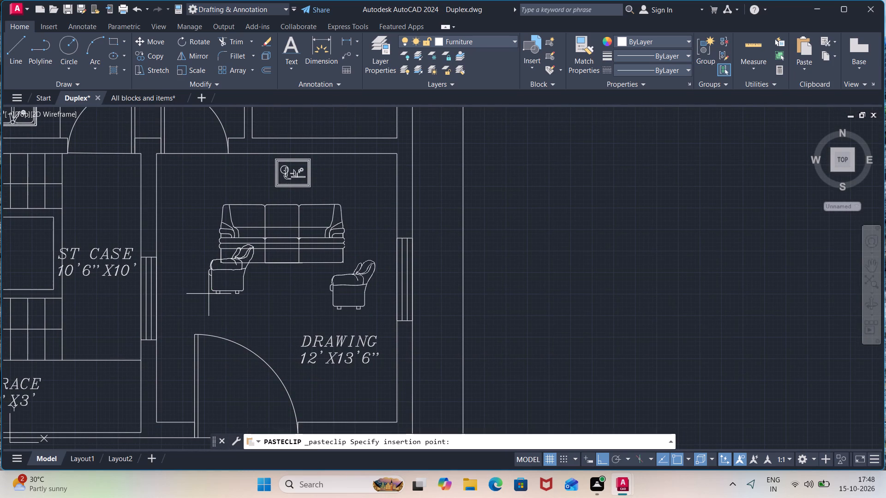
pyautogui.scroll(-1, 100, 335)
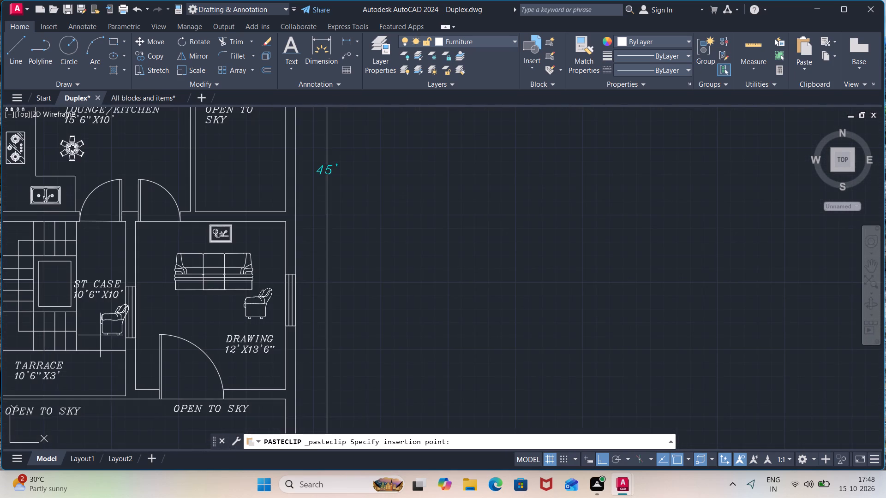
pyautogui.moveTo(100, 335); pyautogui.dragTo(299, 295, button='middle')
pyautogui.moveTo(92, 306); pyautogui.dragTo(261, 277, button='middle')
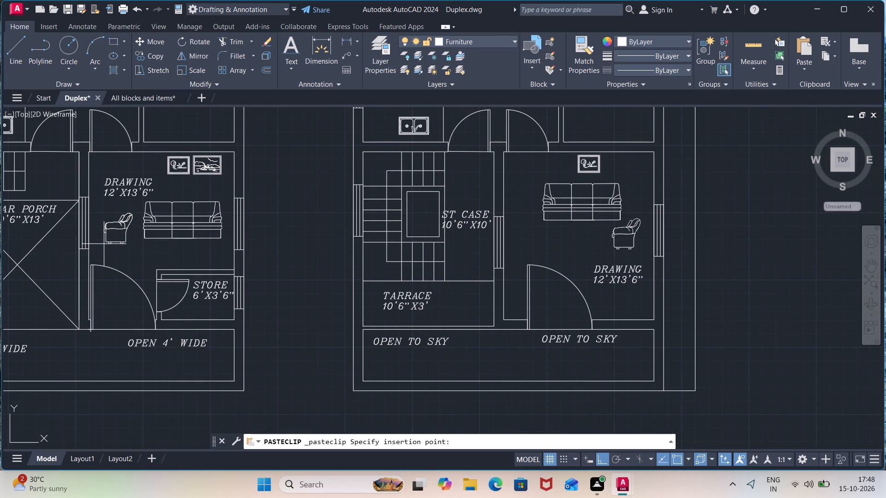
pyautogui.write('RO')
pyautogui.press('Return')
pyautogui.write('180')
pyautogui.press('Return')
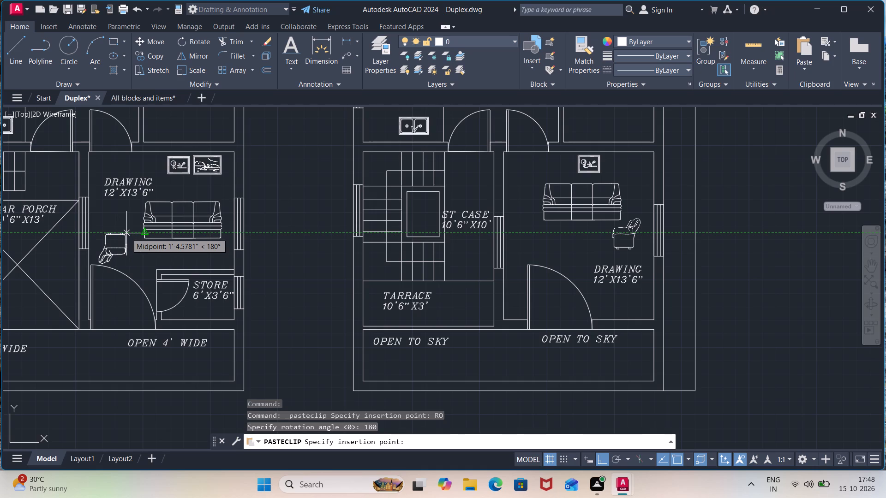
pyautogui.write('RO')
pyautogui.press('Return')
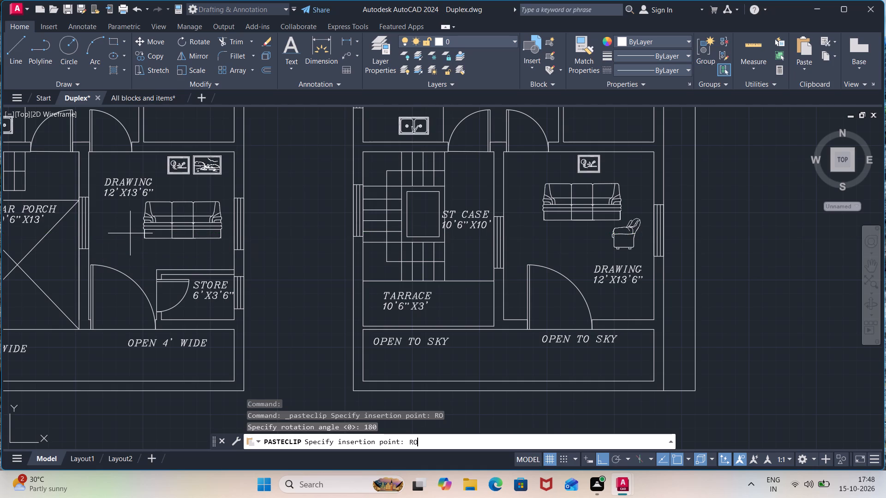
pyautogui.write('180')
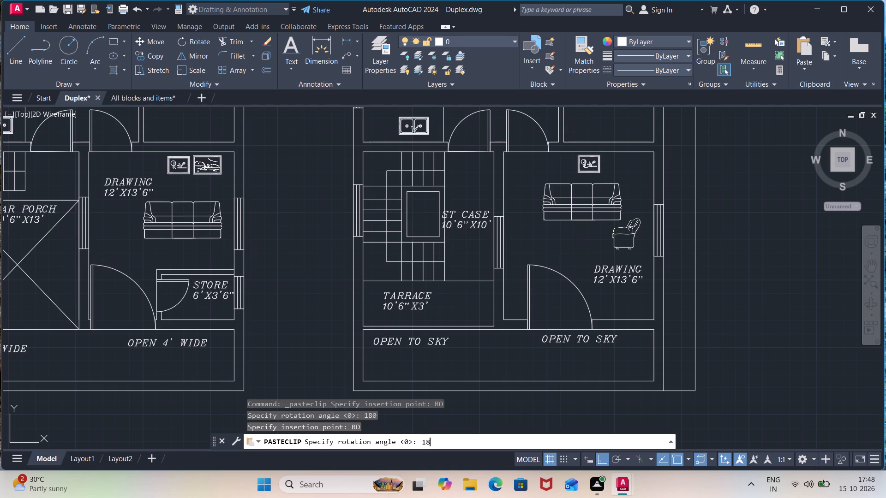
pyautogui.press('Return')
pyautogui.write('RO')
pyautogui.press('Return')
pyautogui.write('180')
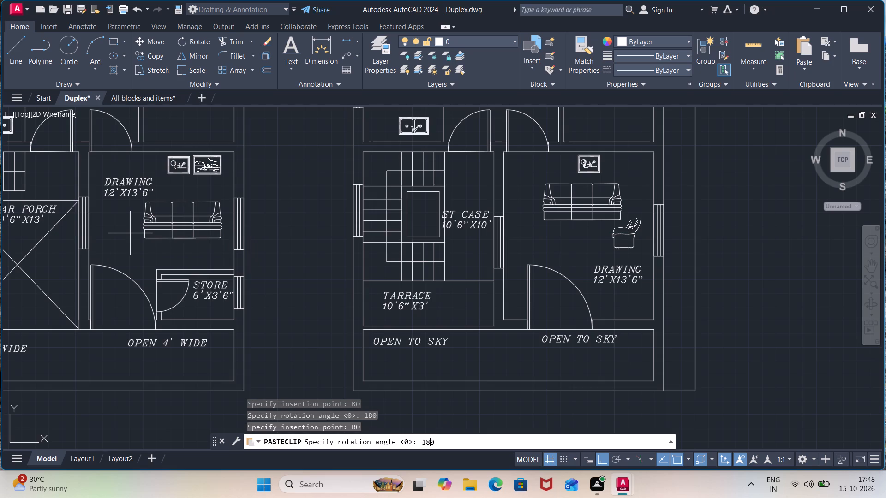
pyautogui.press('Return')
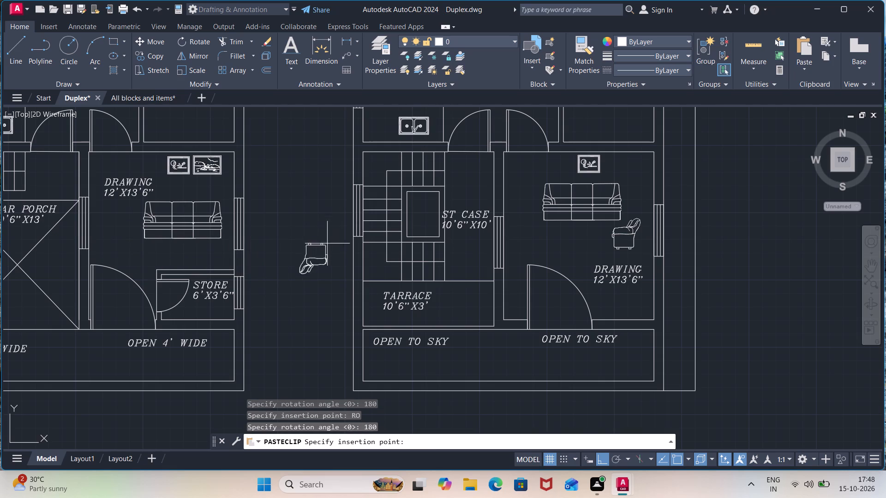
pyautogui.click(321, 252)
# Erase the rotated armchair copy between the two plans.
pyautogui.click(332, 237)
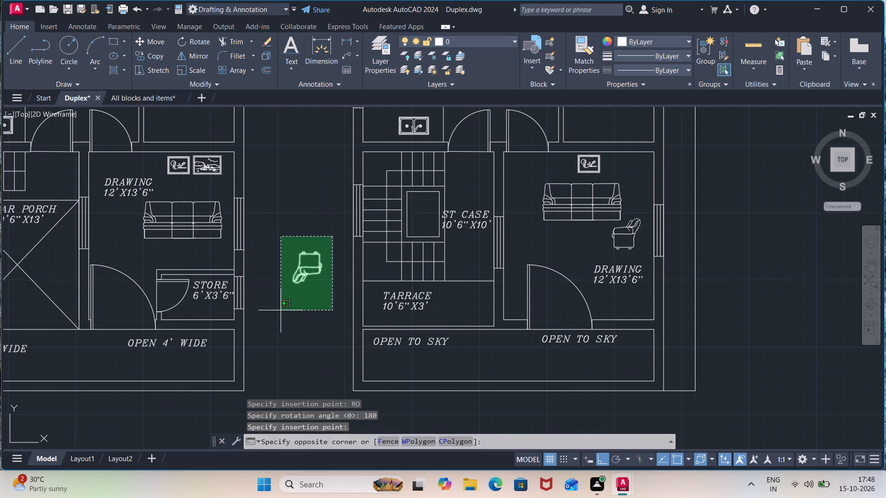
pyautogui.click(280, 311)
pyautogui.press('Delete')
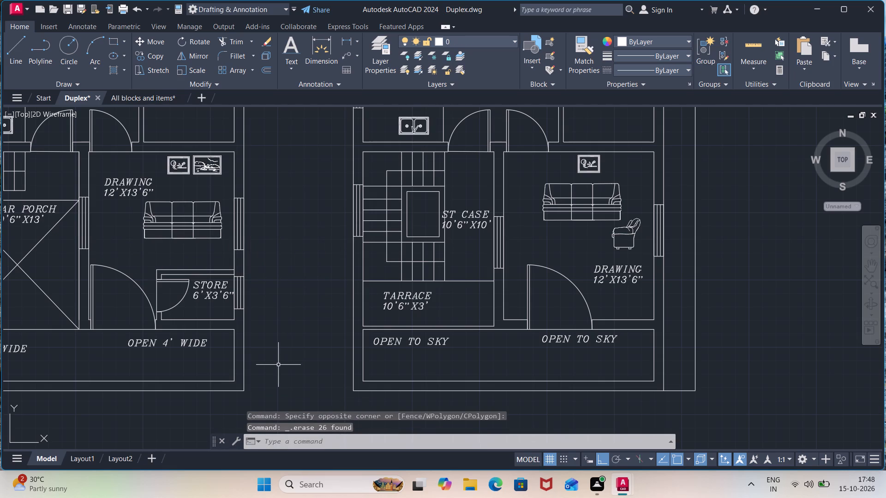
# Copy the small framed picture below the gear-motif picture from the All blocks and items drawing.
pyautogui.scroll(-1, 444, 311)
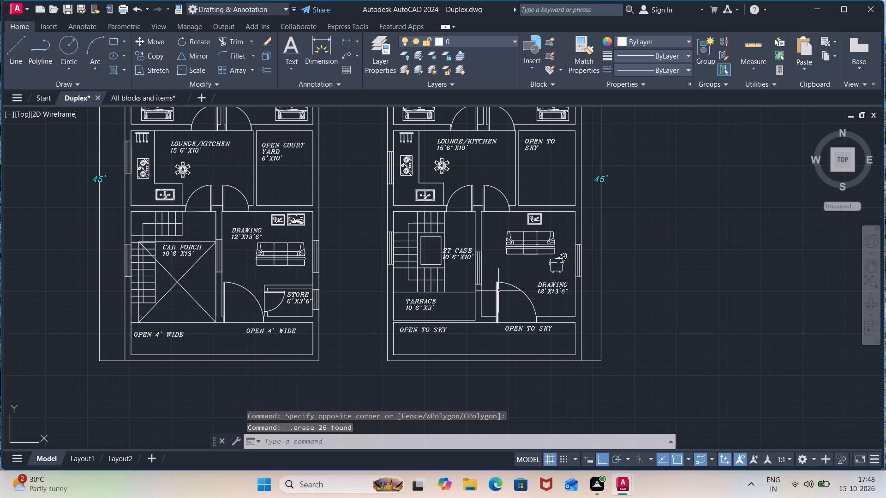
pyautogui.moveTo(503, 256); pyautogui.dragTo(482, 312, button='middle')
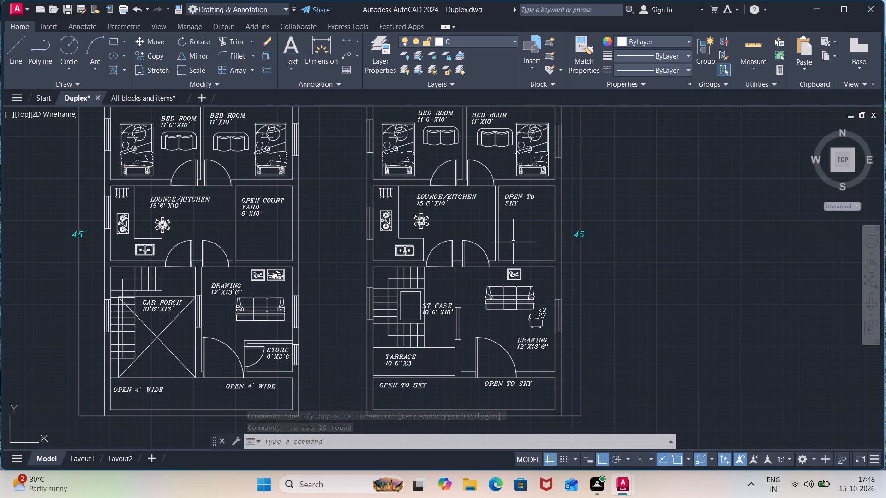
pyautogui.scroll(1, 484, 274)
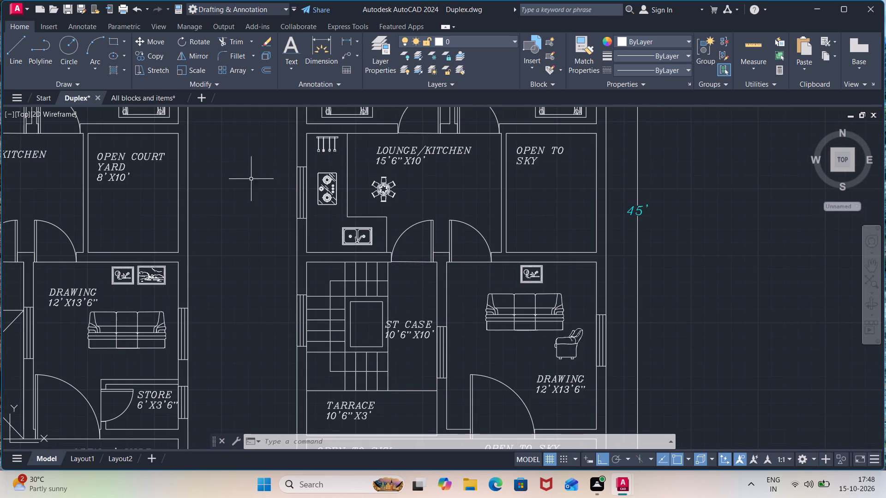
pyautogui.click(138, 96)
pyautogui.scroll(-2, 274, 217)
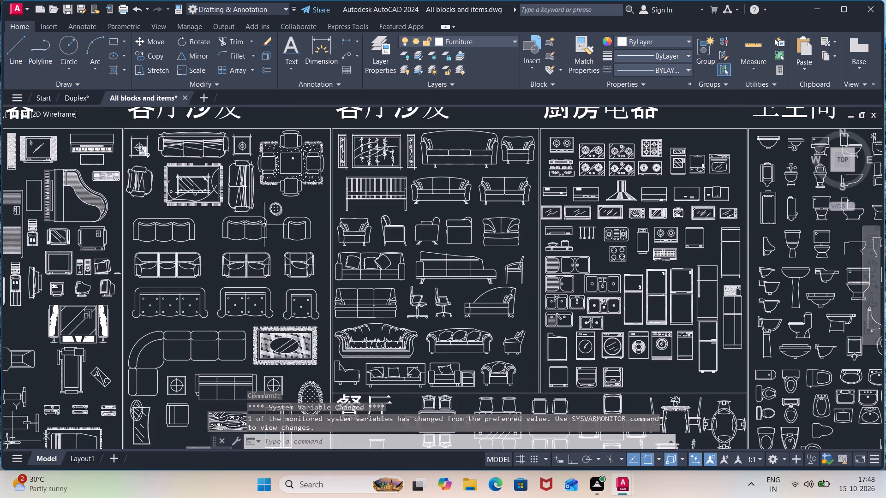
pyautogui.moveTo(195, 227); pyautogui.dragTo(536, 166, button='middle')
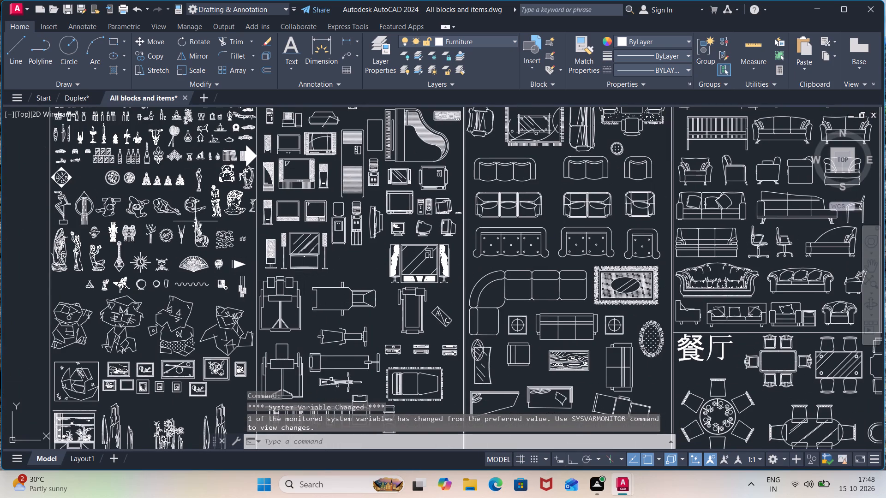
pyautogui.moveTo(212, 375); pyautogui.dragTo(233, 311, button='middle')
pyautogui.scroll(3, 224, 323)
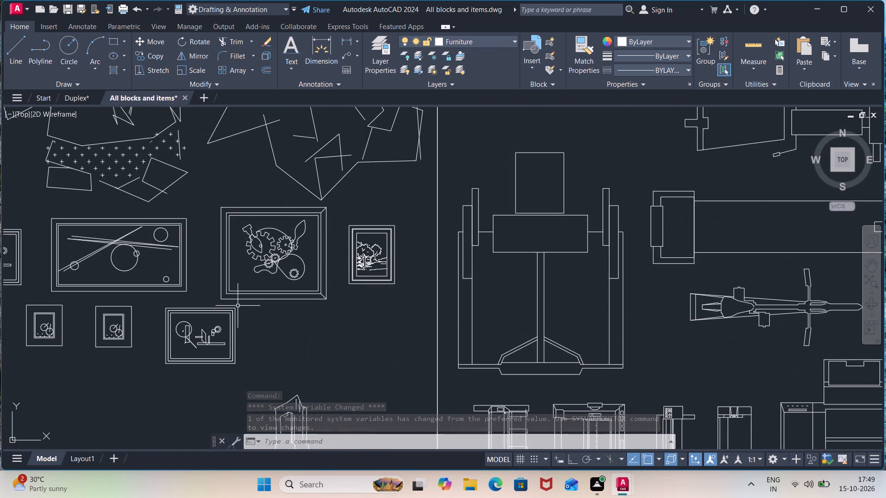
pyautogui.scroll(2, 251, 308)
pyautogui.scroll(-2, 251, 308)
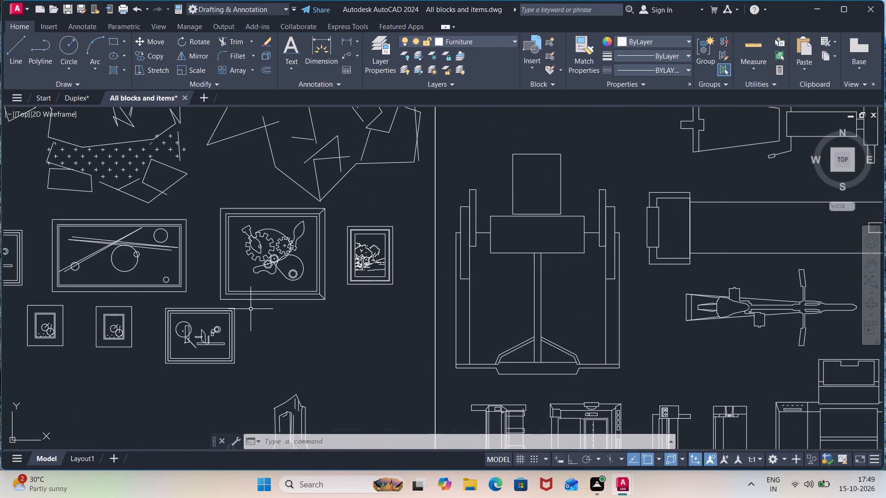
pyautogui.click(246, 304)
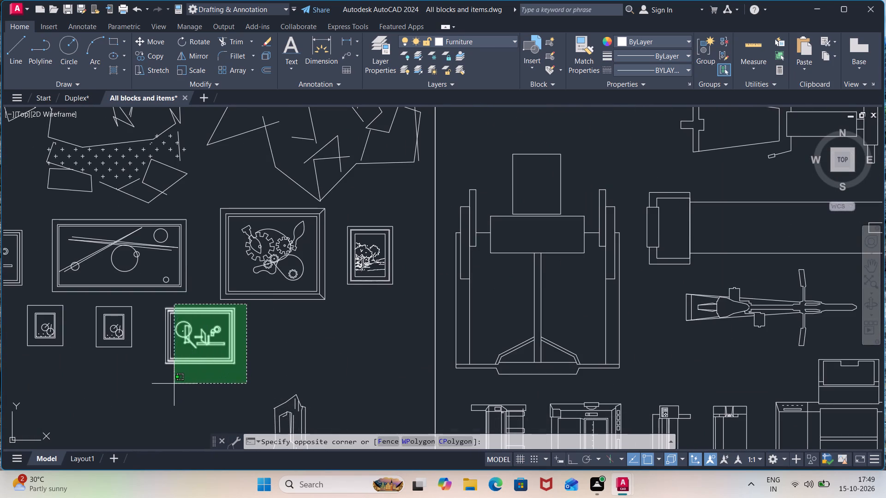
pyautogui.click(153, 385)
pyautogui.hotkey('ctrl', 'c')
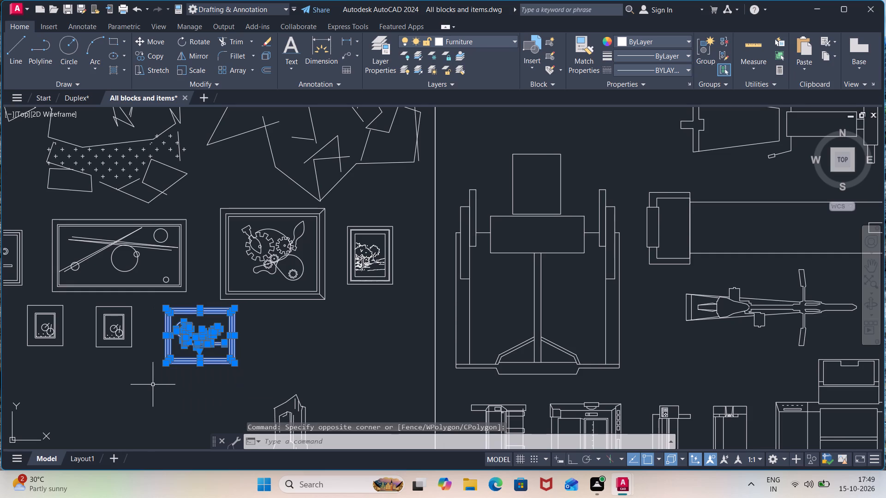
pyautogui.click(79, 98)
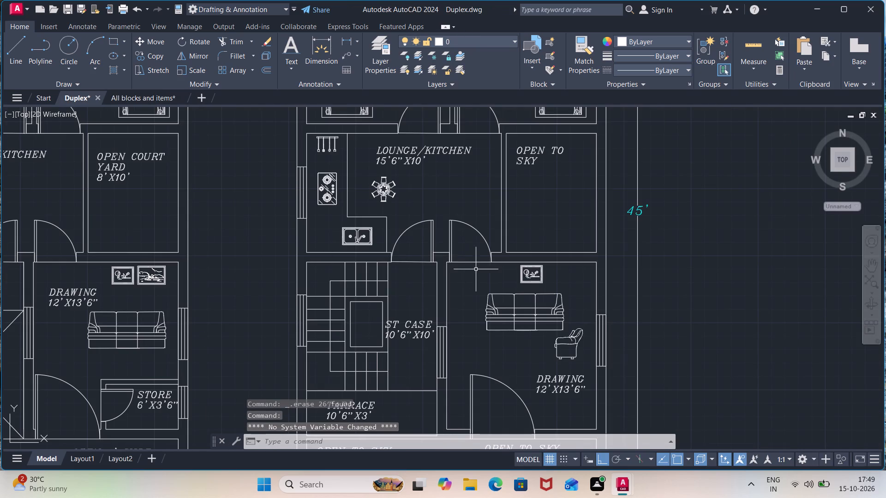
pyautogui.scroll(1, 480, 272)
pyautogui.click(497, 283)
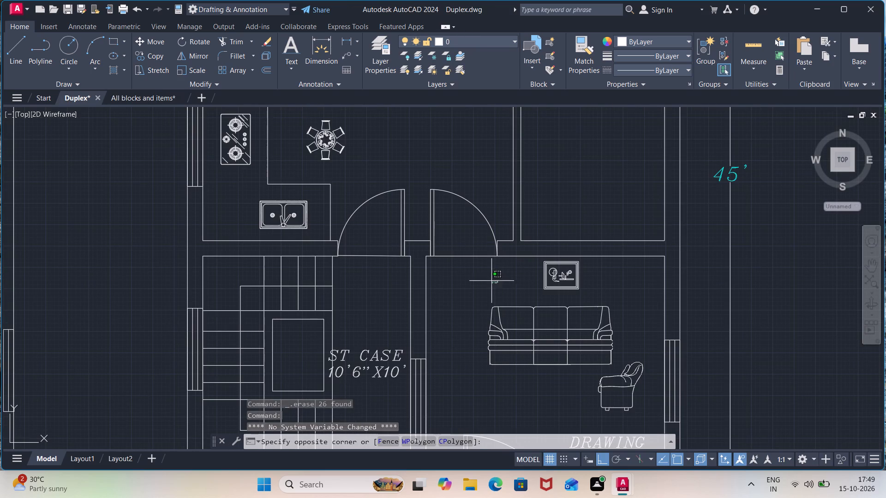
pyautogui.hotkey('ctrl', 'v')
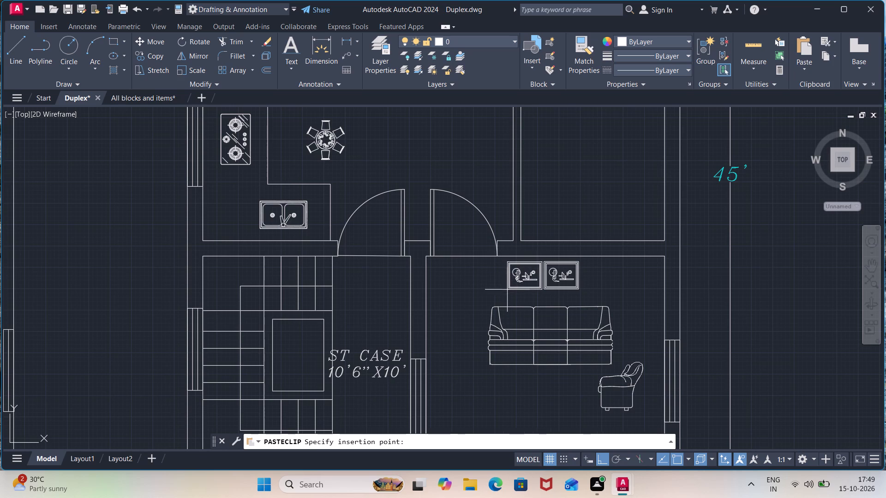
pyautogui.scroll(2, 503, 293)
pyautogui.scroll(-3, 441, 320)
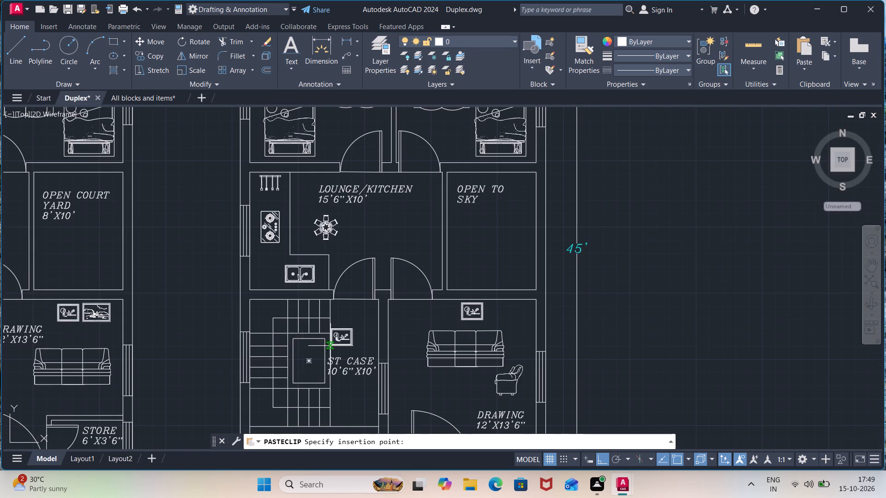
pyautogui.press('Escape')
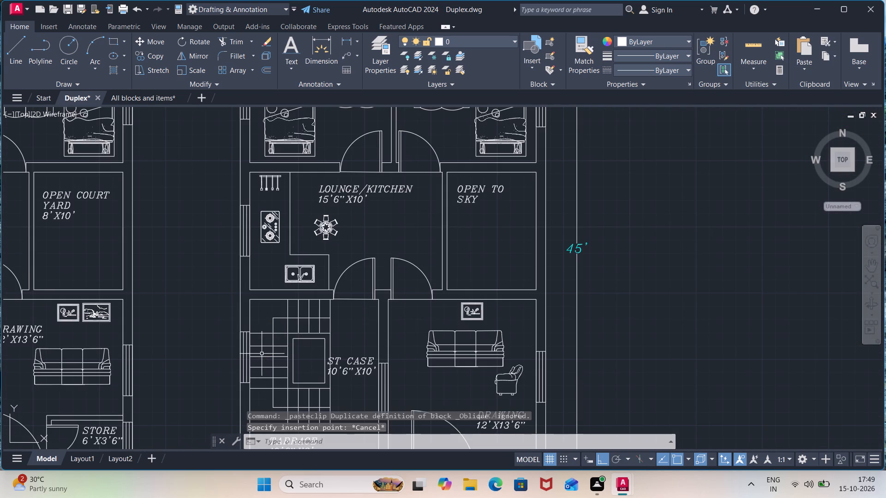
# Copy the framed F1 CAR picture from the All blocks and items drawing.
pyautogui.click(144, 101)
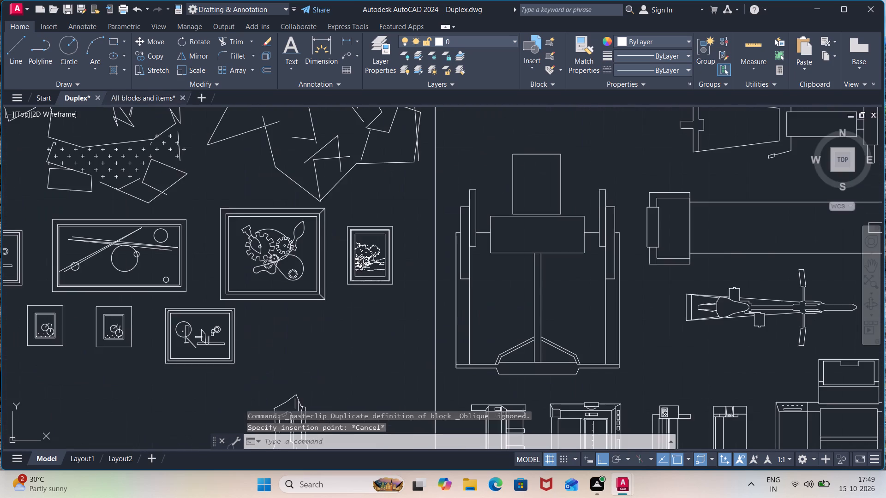
pyautogui.scroll(-1, 222, 226)
pyautogui.scroll(1, 166, 274)
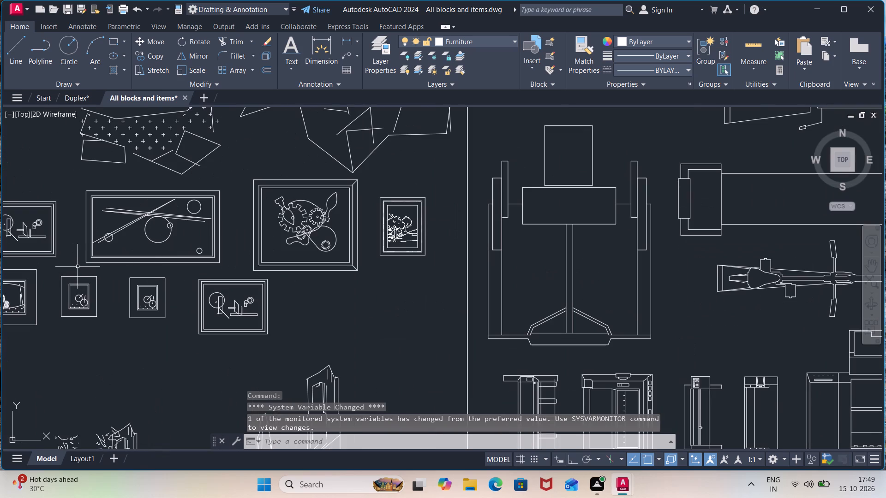
pyautogui.moveTo(78, 267); pyautogui.dragTo(215, 230, button='middle')
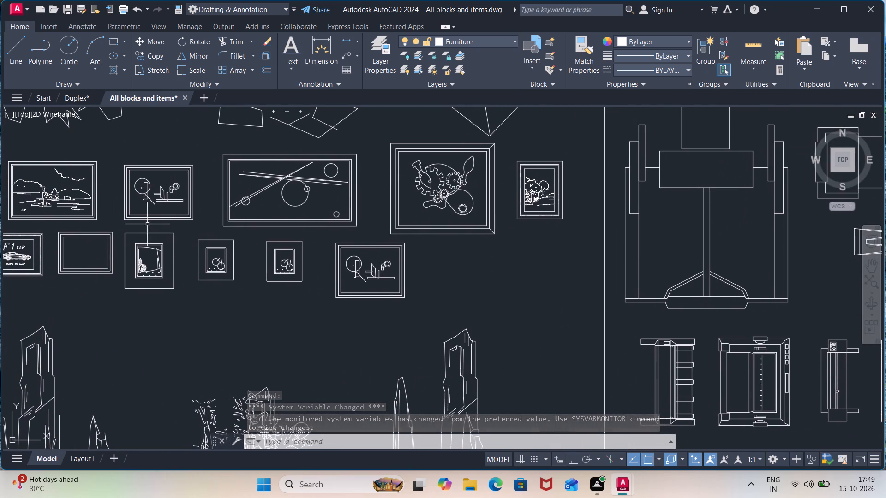
pyautogui.moveTo(141, 224); pyautogui.dragTo(276, 221, button='middle')
pyautogui.scroll(1, 176, 230)
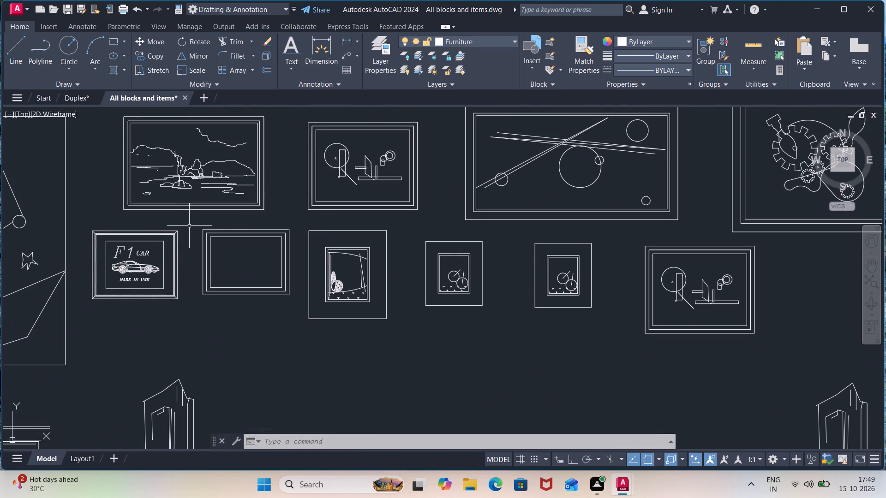
pyautogui.click(189, 226)
pyautogui.click(79, 313)
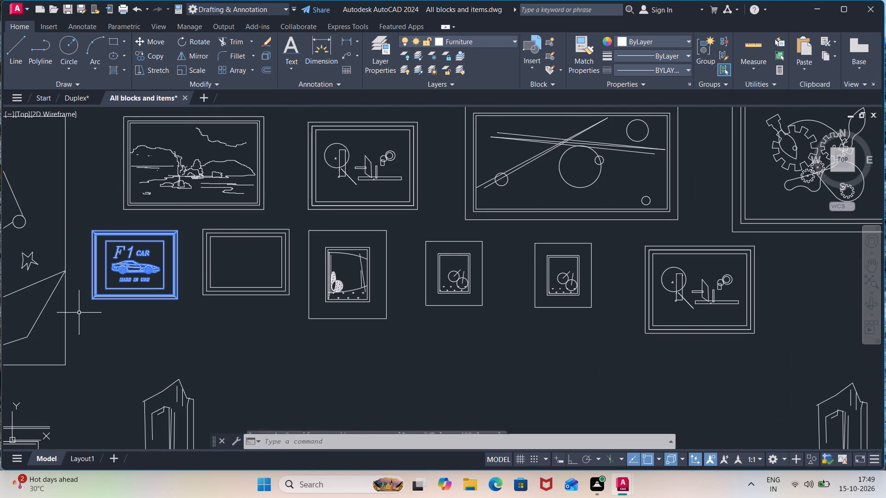
pyautogui.hotkey('ctrl', 'c')
pyautogui.keyDown('ctrl'); pyautogui.click(79, 314); pyautogui.keyUp('ctrl')
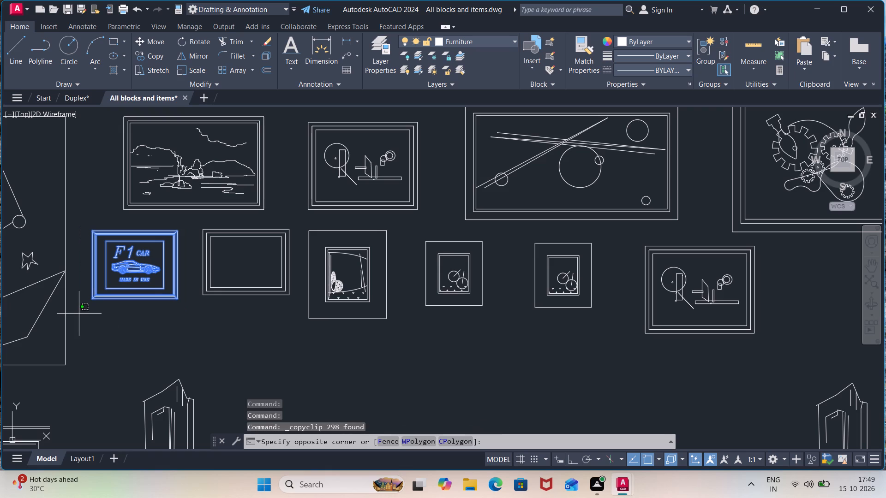
# Paste the F1 CAR picture into the Duplex drawing, west of the existing picture above the sofa in the east plan's drawing room.
pyautogui.click(82, 93)
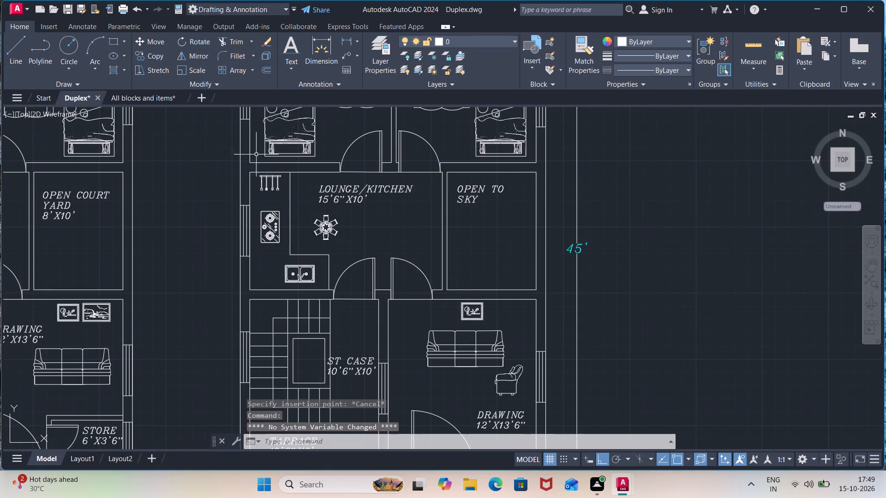
pyautogui.scroll(3, 446, 308)
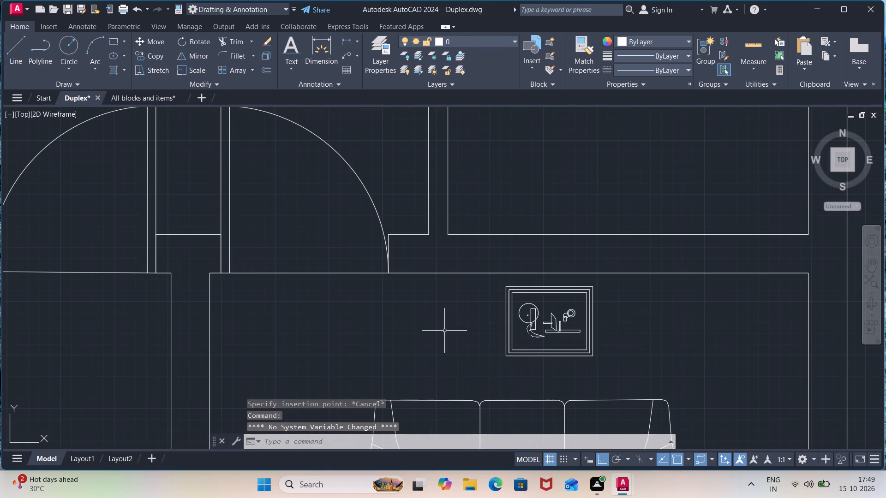
pyautogui.hotkey('ctrl', 'v')
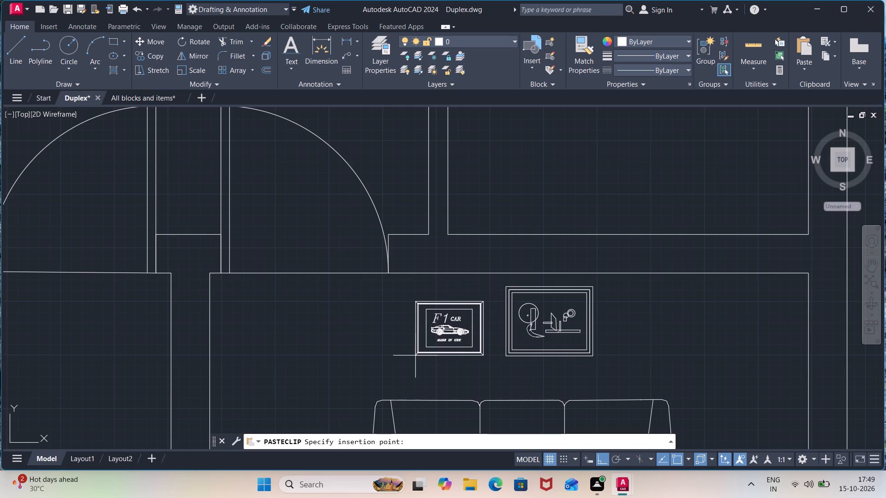
pyautogui.click(415, 356)
# Review the furnished rooms and overall layout of both Duplex floor plans.
pyautogui.scroll(-1, 379, 363)
pyautogui.moveTo(350, 362); pyautogui.dragTo(542, 255, button='middle')
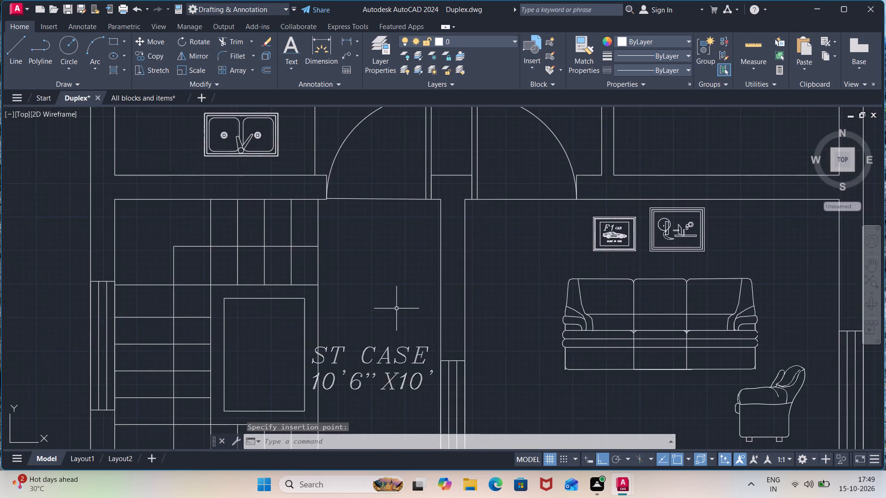
pyautogui.scroll(-3, 395, 309)
pyautogui.scroll(3, 176, 292)
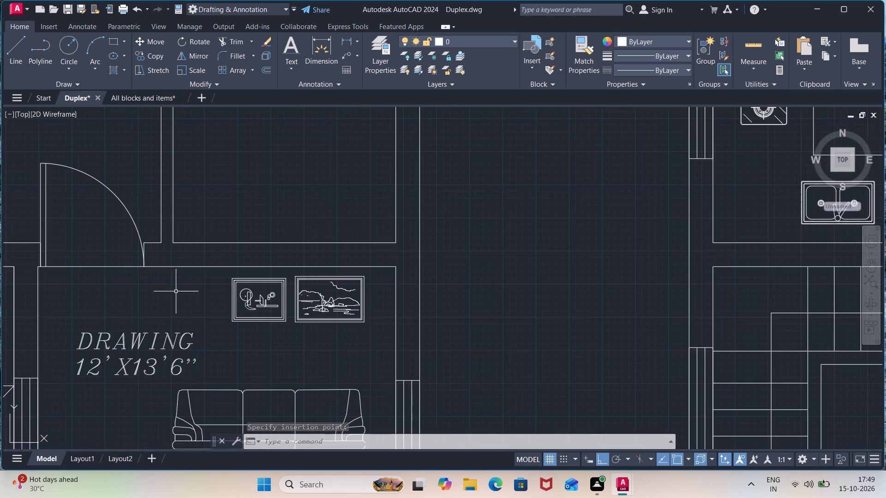
pyautogui.scroll(-3, 581, 269)
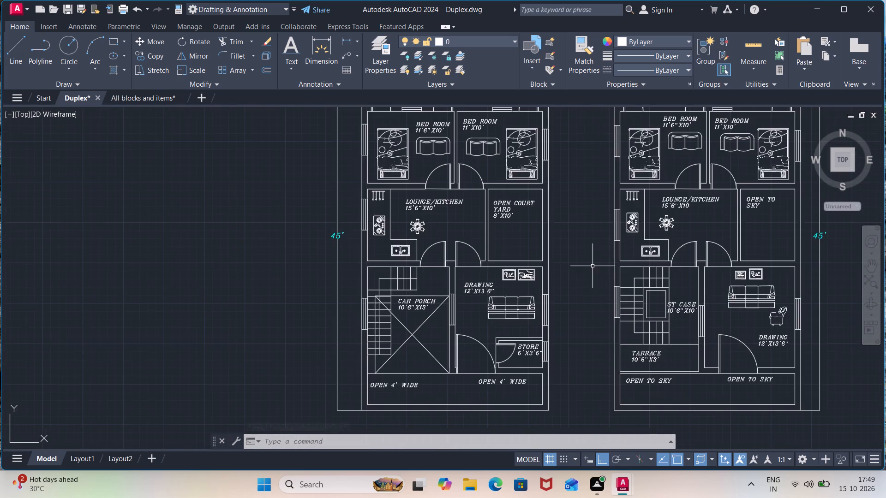
pyautogui.moveTo(593, 266); pyautogui.dragTo(437, 273, button='middle')
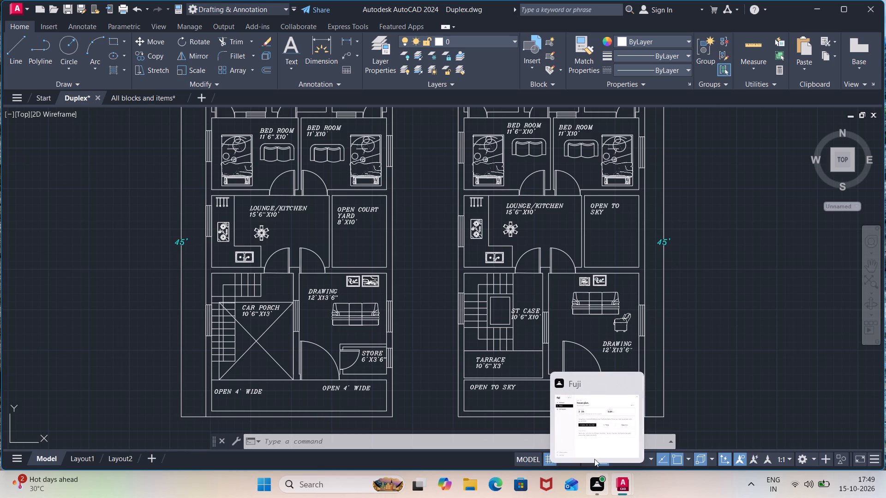
pyautogui.scroll(-2, 717, 317)
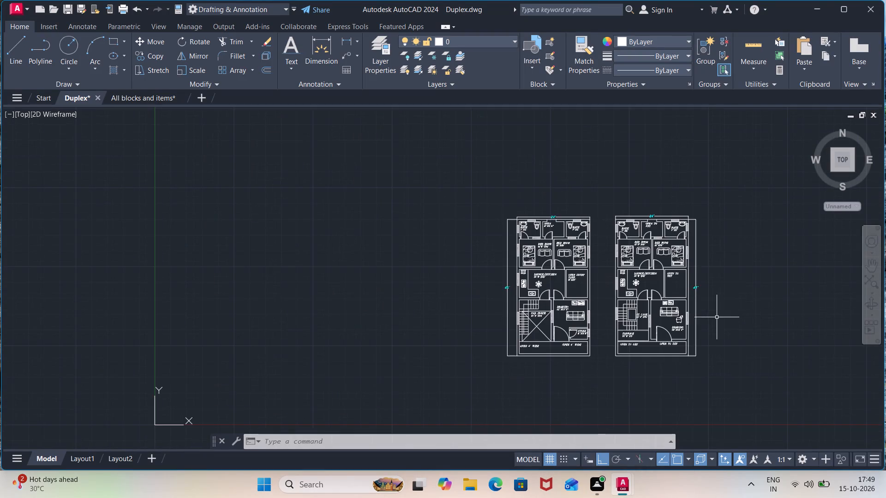
pyautogui.scroll(2, 708, 303)
pyautogui.scroll(-2, 707, 301)
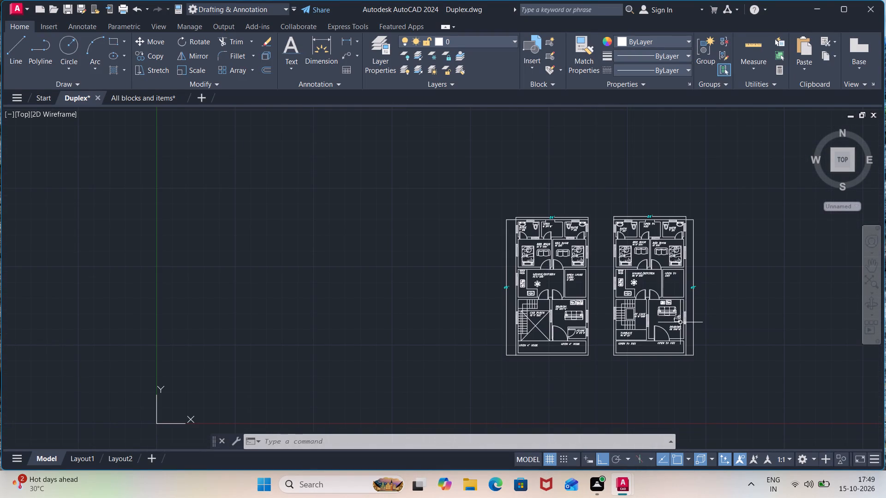
# Stretch the lower extension-line origin of the east plan's 45' dimension inward to the east wall's inner face.
pyautogui.scroll(2, 688, 323)
pyautogui.click(699, 333)
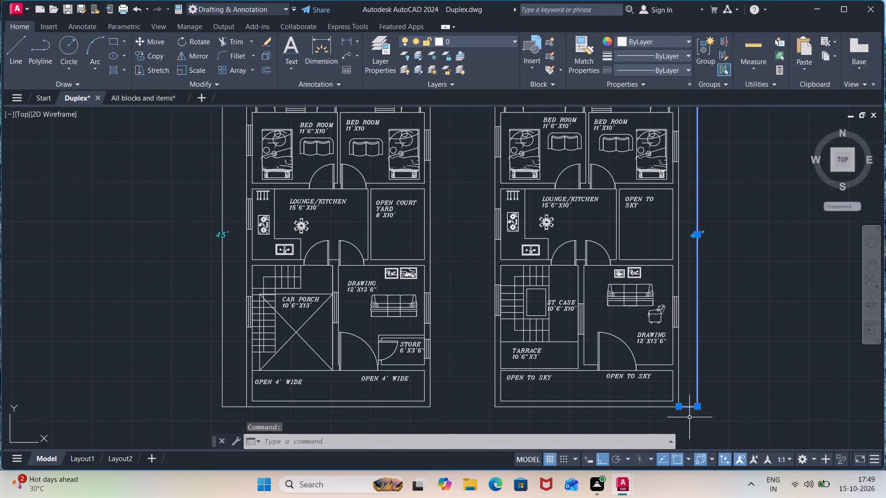
pyautogui.click(679, 407)
pyautogui.click(675, 408)
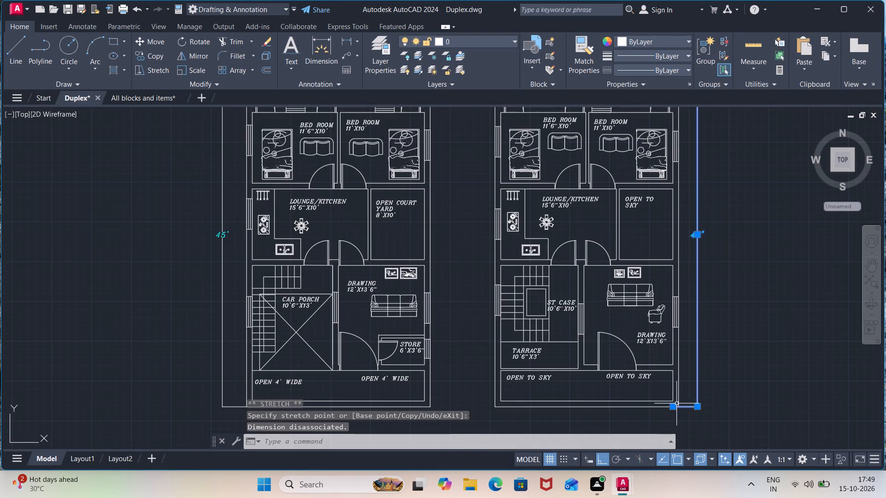
# Move the east plan's 45' dimension line slightly closer to the east wall and deselect it.
pyautogui.scroll(-1, 730, 360)
pyautogui.click(709, 387)
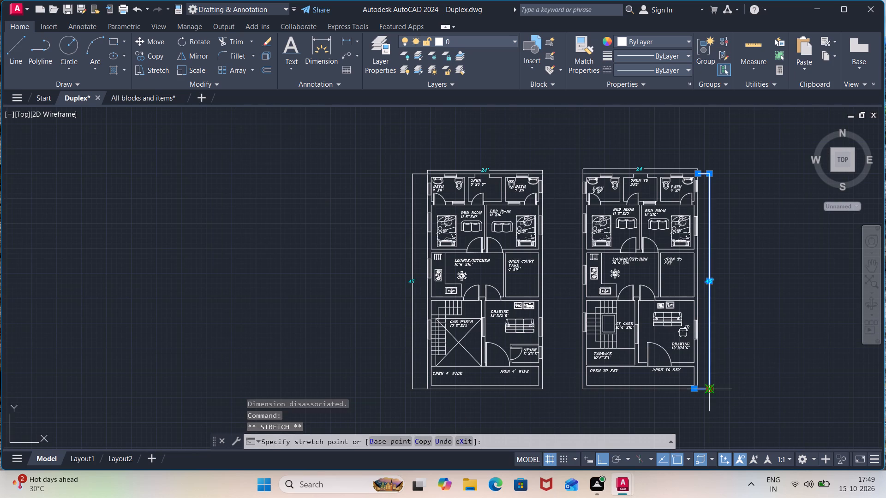
pyautogui.click(711, 387)
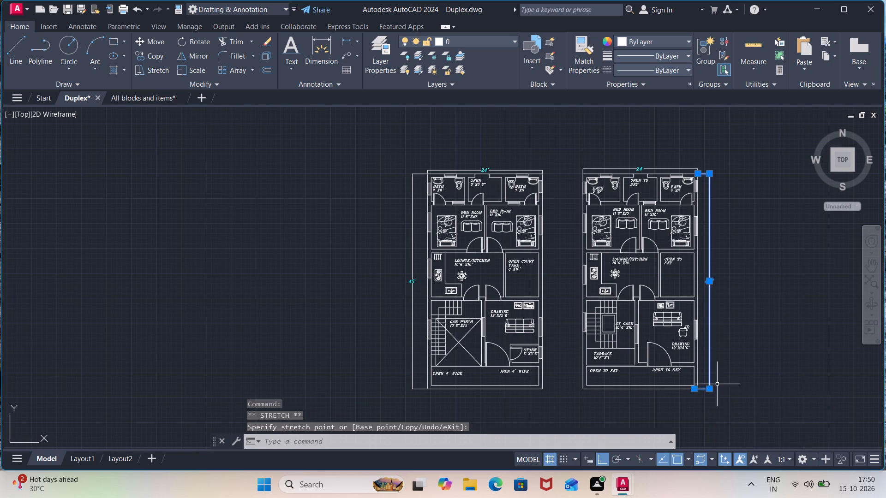
pyautogui.scroll(2, 727, 368)
pyautogui.click(680, 421)
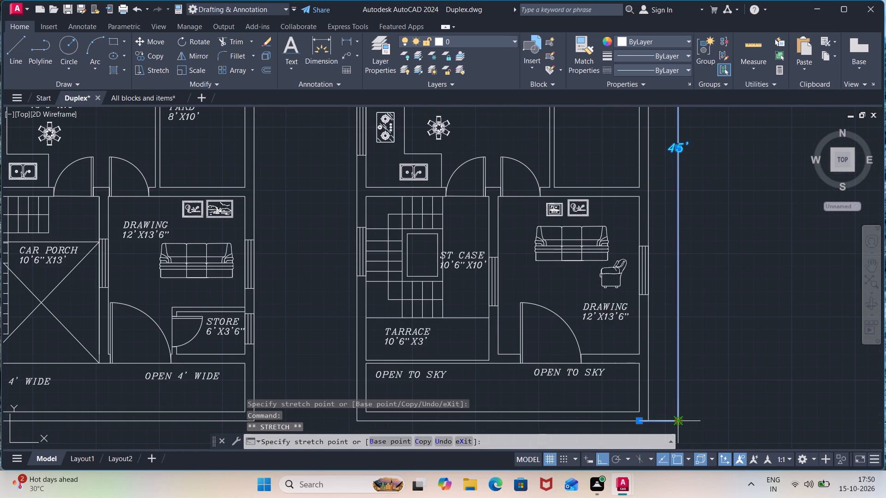
pyautogui.click(672, 421)
pyautogui.scroll(-3, 685, 391)
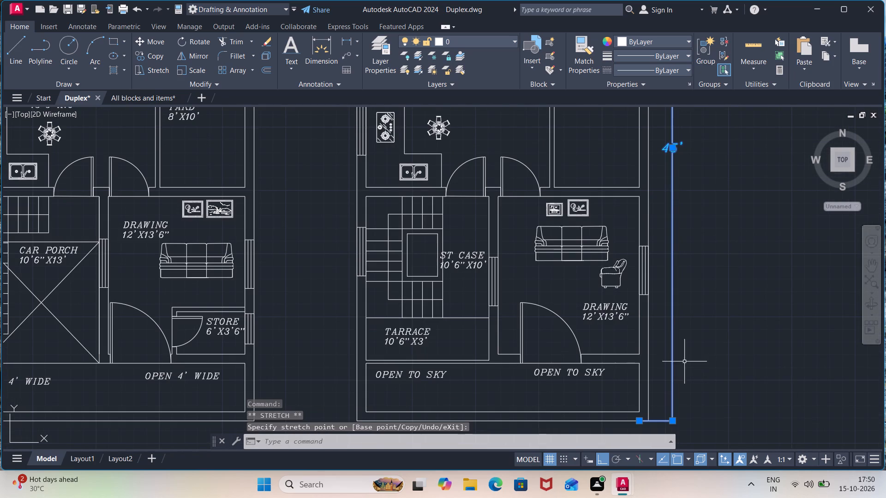
pyautogui.click(701, 318)
pyautogui.scroll(-2, 732, 292)
pyautogui.moveTo(733, 291); pyautogui.dragTo(728, 341, button='middle')
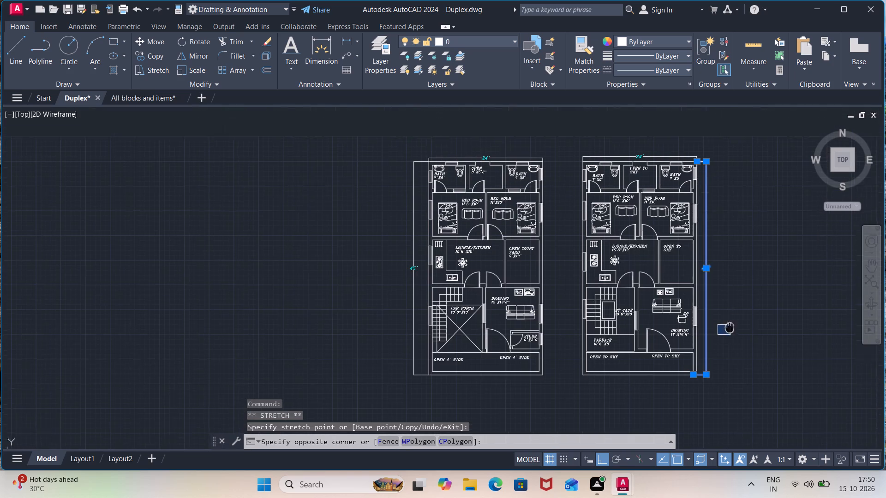
pyautogui.moveTo(728, 341); pyautogui.dragTo(724, 372, button='middle')
pyautogui.press('Escape')
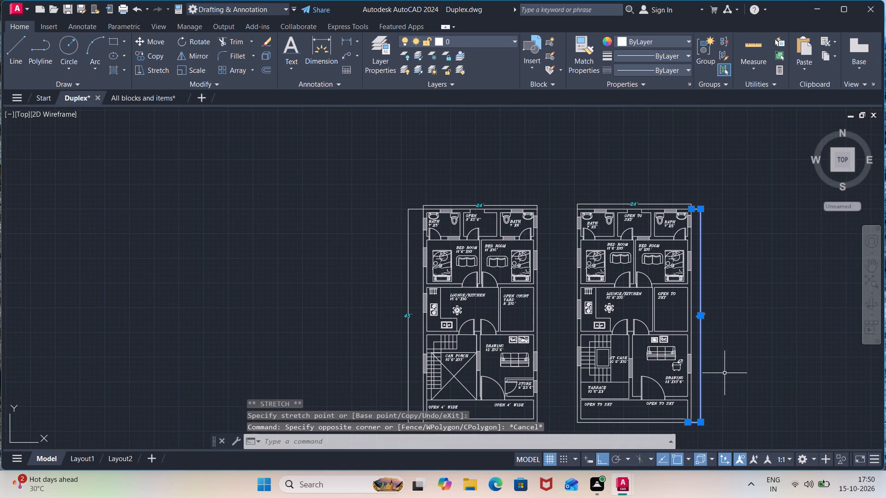
pyautogui.press('Escape')
pyautogui.press('Escape')
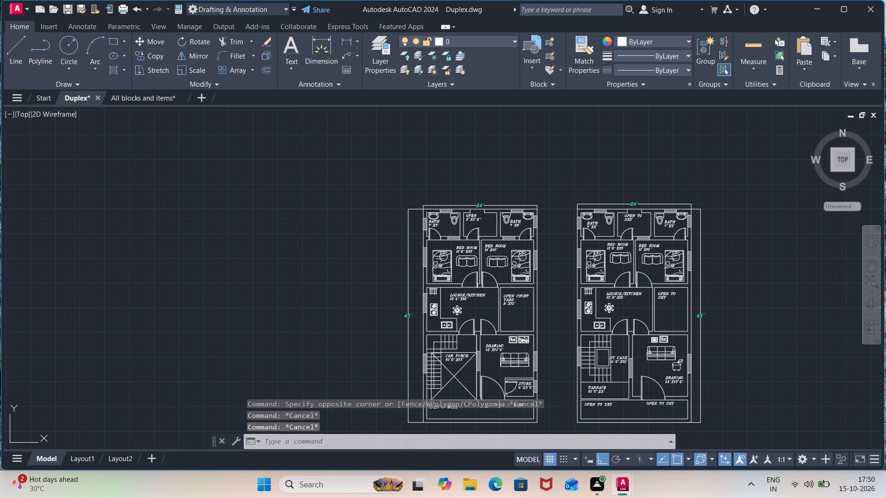
# Move the west plan's 45' dimension line closer to the west wall, about halving its offset.
pyautogui.scroll(2, 691, 249)
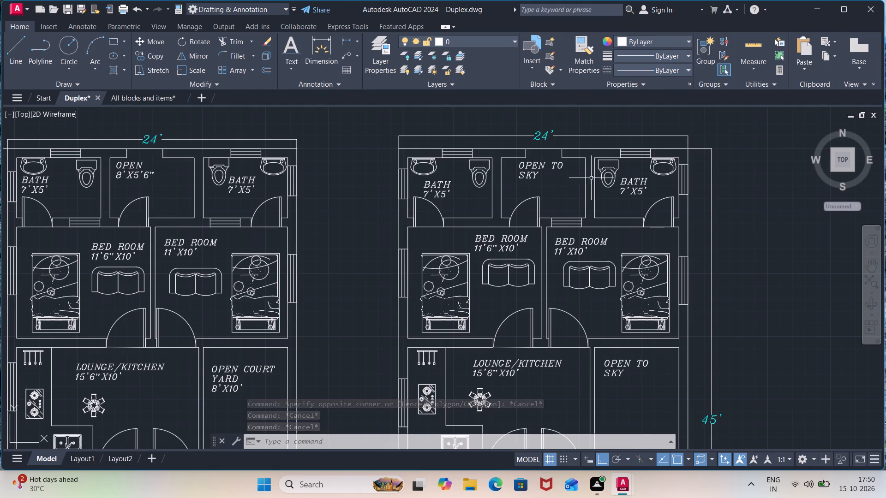
pyautogui.scroll(-2, 578, 194)
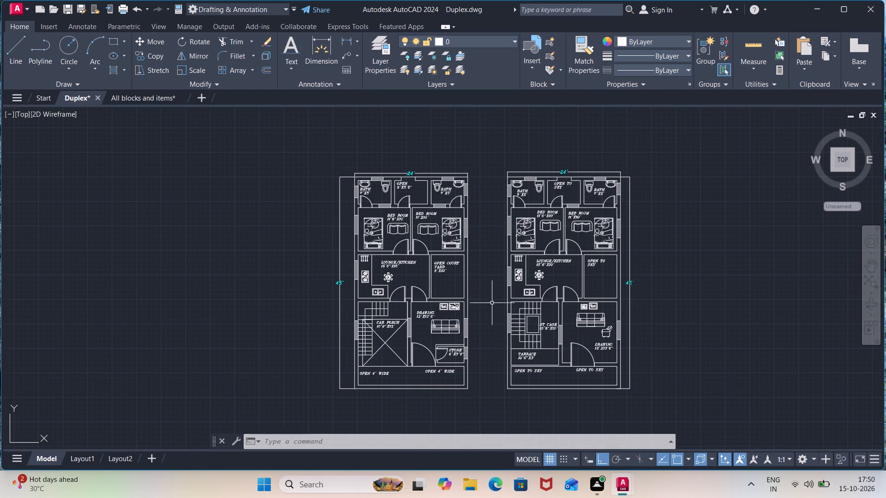
pyautogui.click(339, 344)
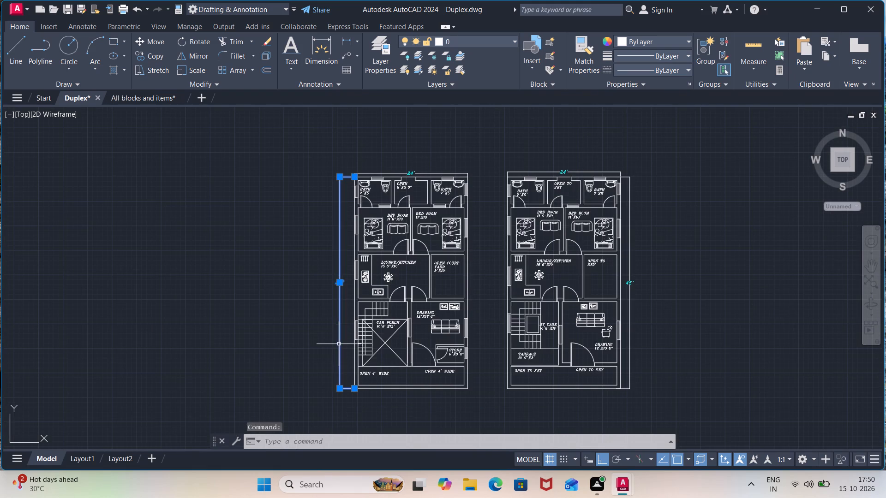
pyautogui.scroll(3, 337, 398)
pyautogui.click(341, 361)
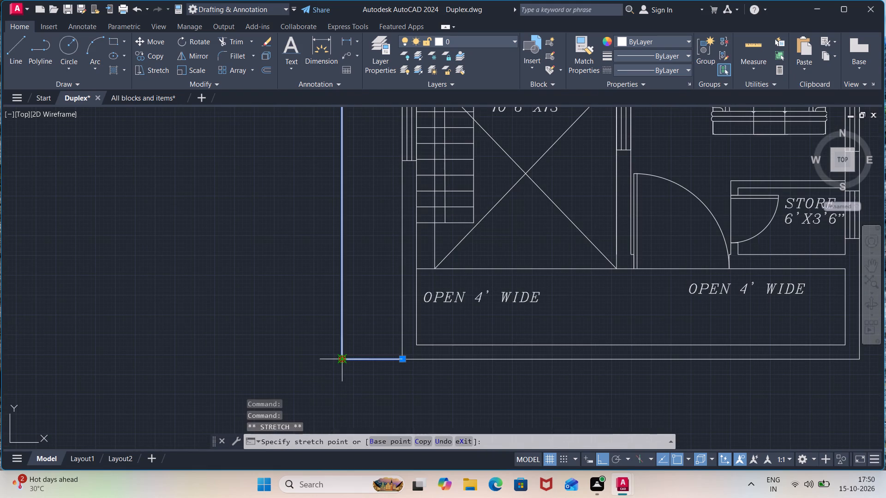
pyautogui.click(368, 358)
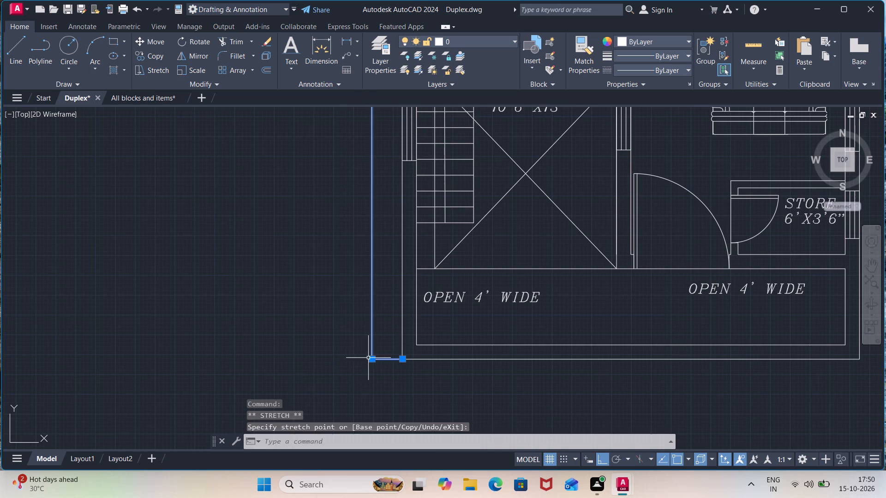
pyautogui.scroll(-2, 419, 351)
pyautogui.moveTo(497, 334); pyautogui.dragTo(455, 349, button='middle')
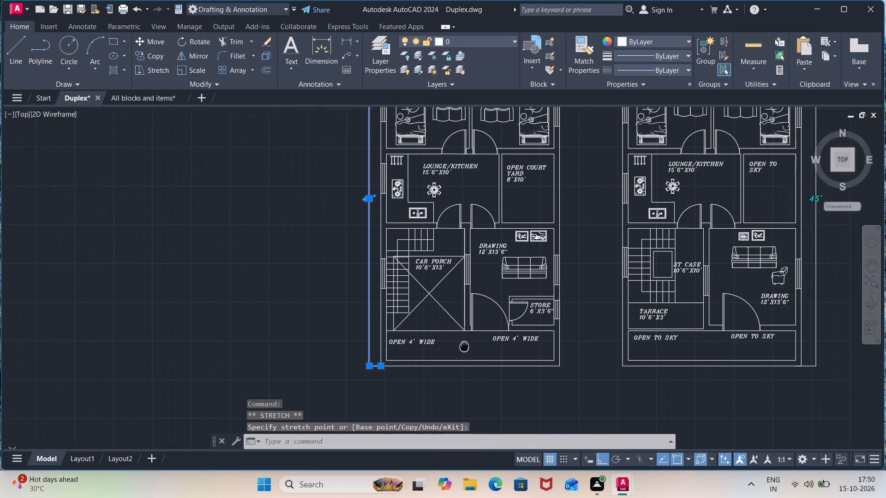
# Deselect the west plan's 45' dimension and review both floor plans from the front open strips up to the bathrooms.
pyautogui.moveTo(455, 349); pyautogui.dragTo(421, 357, button='middle')
pyautogui.scroll(1, 421, 357)
pyautogui.press('Escape')
pyautogui.click(421, 359)
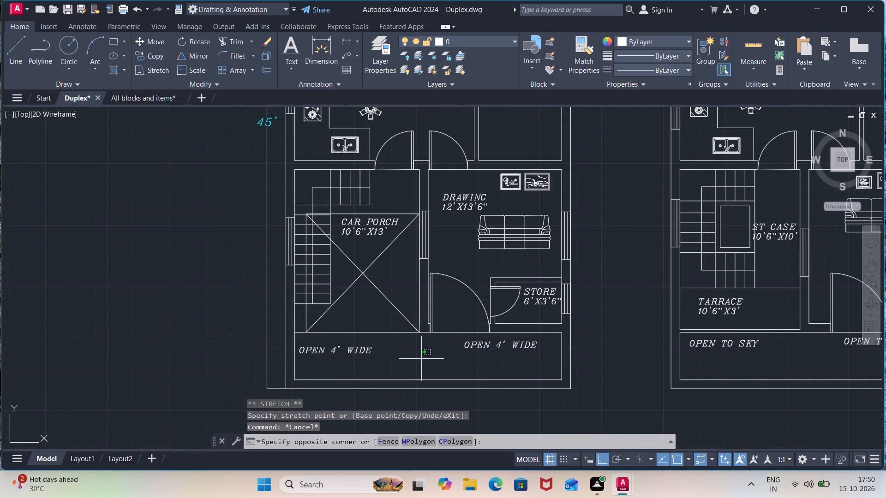
pyautogui.scroll(-1, 487, 338)
pyautogui.click(460, 350)
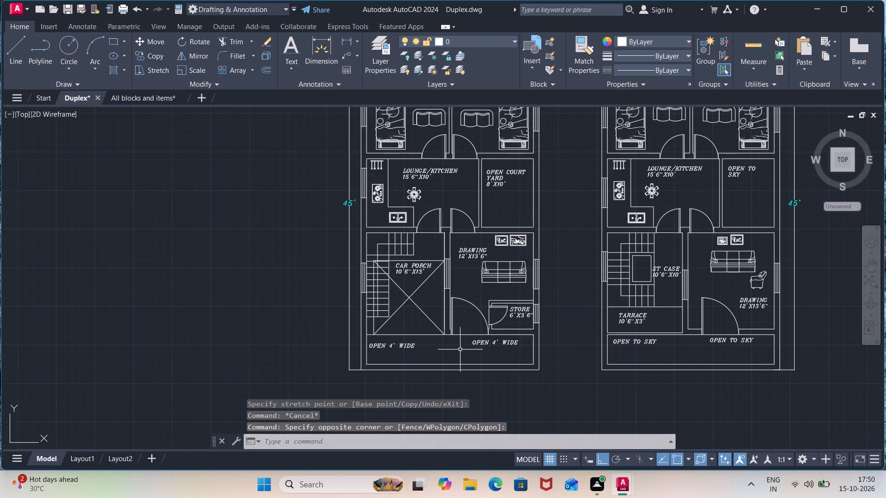
pyautogui.scroll(2, 454, 329)
pyautogui.scroll(-2, 532, 266)
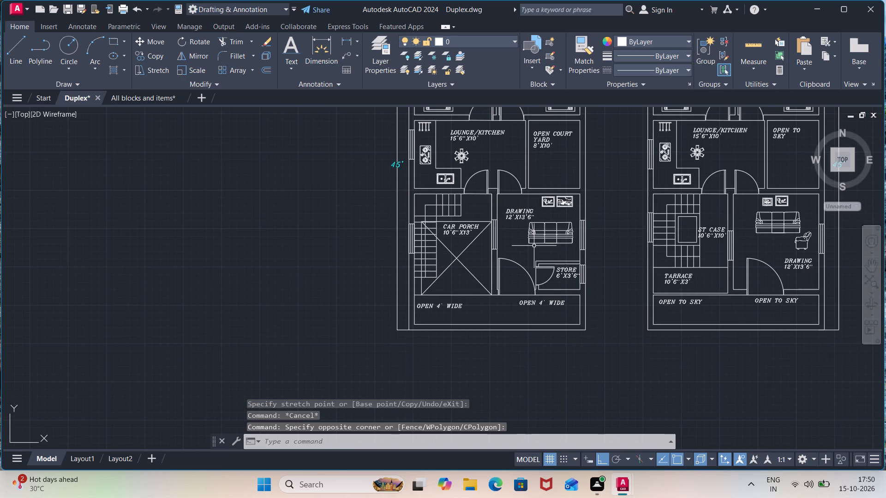
pyautogui.moveTo(534, 245); pyautogui.dragTo(451, 370, button='middle')
pyautogui.moveTo(528, 282); pyautogui.dragTo(450, 263, button='middle')
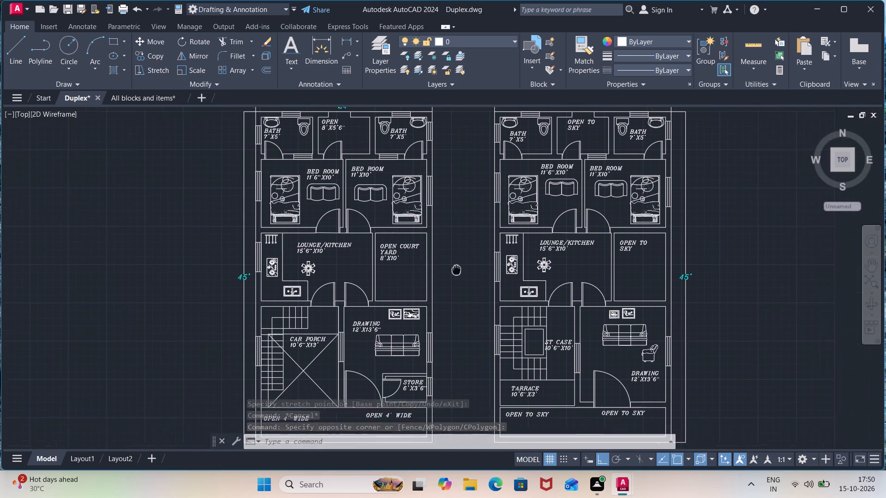
pyautogui.moveTo(450, 263); pyautogui.dragTo(445, 260, button='middle')
pyautogui.moveTo(536, 195); pyautogui.dragTo(538, 203, button='middle')
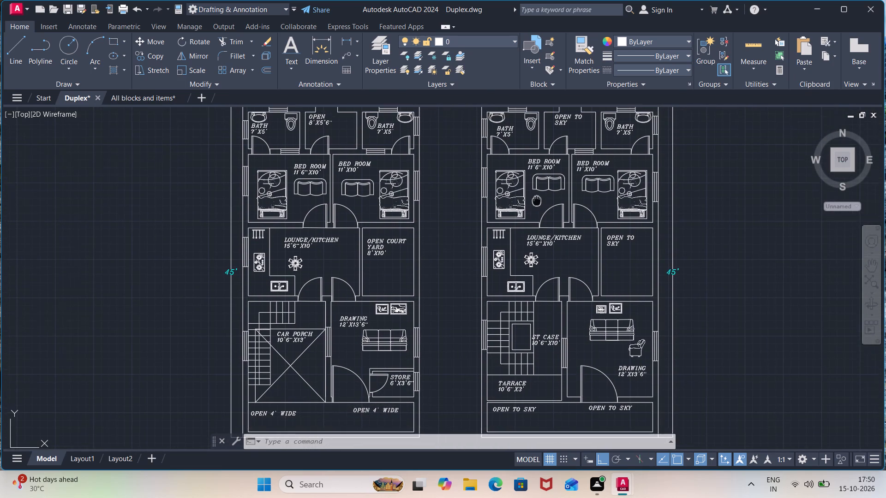
pyautogui.moveTo(538, 203); pyautogui.dragTo(533, 253, button='middle')
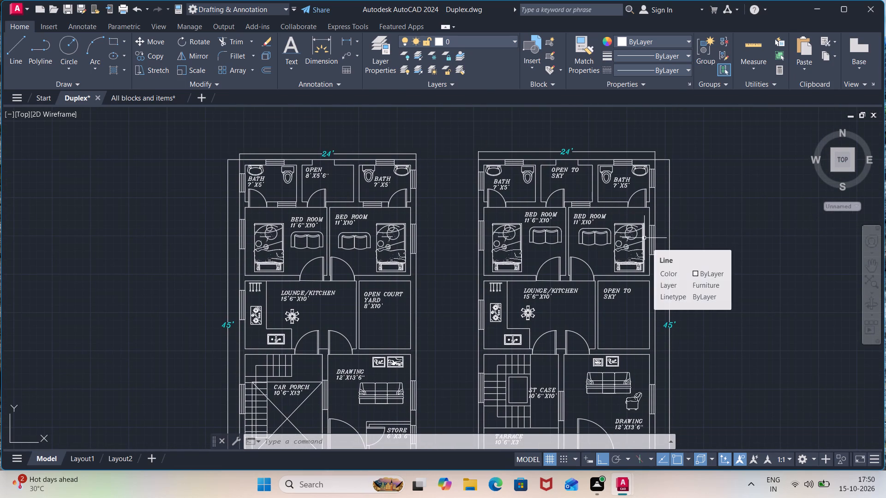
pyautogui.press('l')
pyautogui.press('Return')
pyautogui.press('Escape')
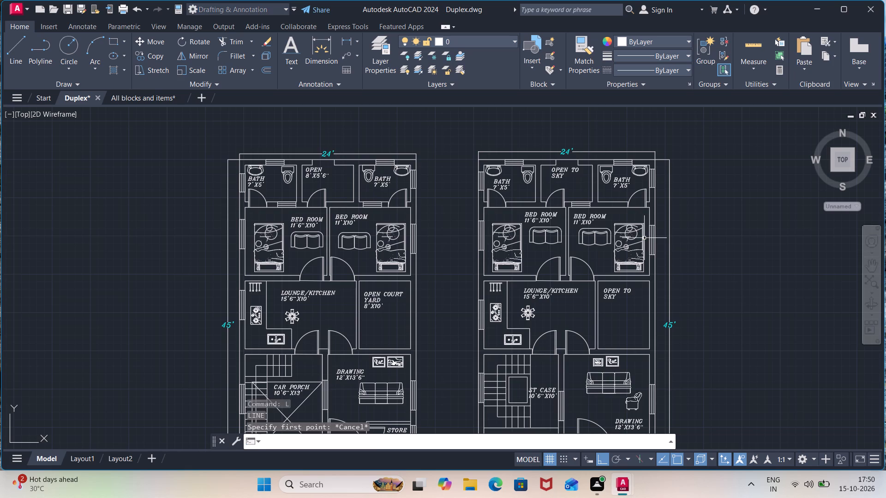
# Open the program's Options dialog to view the file search paths and locations, and close it without changing anything.
pyautogui.write('OP')
pyautogui.press('Return')
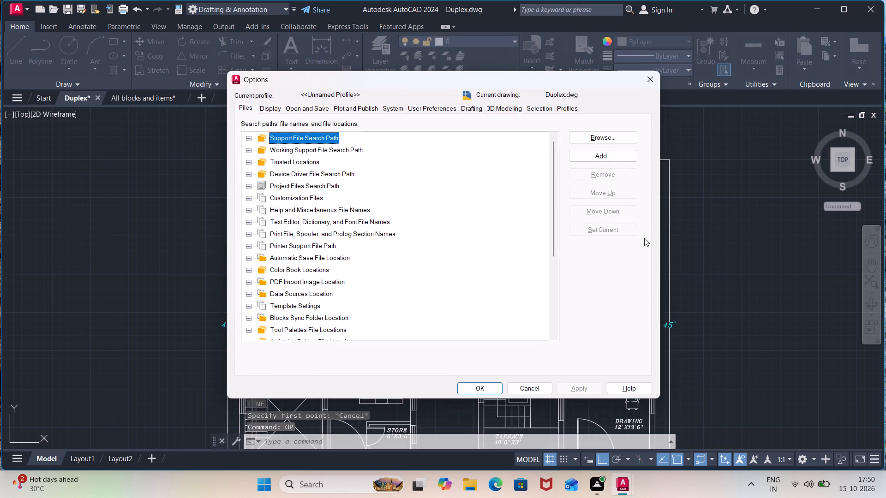
pyautogui.click(492, 386)
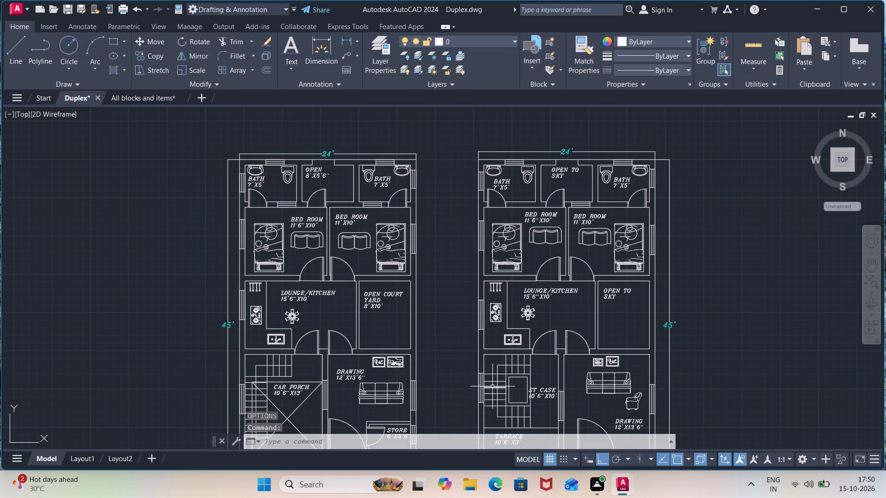
# Query the LOGFILENAME system variable to find the drawing's log file path.
pyautogui.write('LOGFILE')
pyautogui.write('NAME')
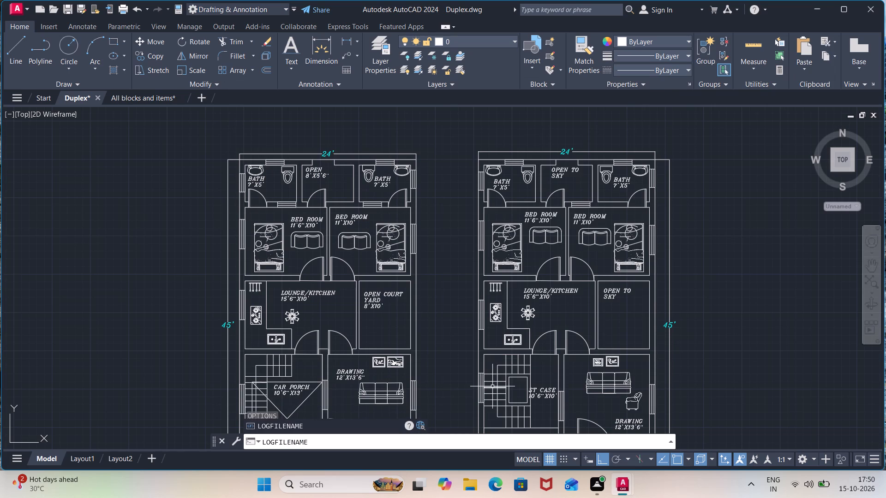
pyautogui.press('Return')
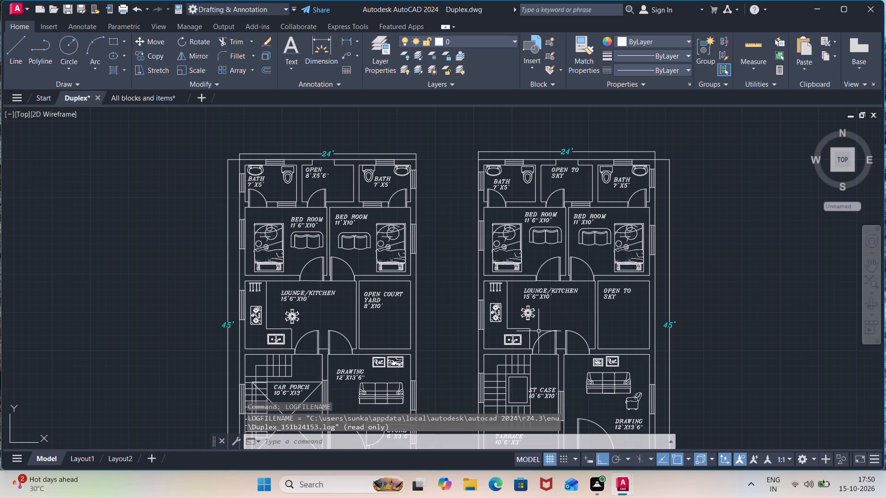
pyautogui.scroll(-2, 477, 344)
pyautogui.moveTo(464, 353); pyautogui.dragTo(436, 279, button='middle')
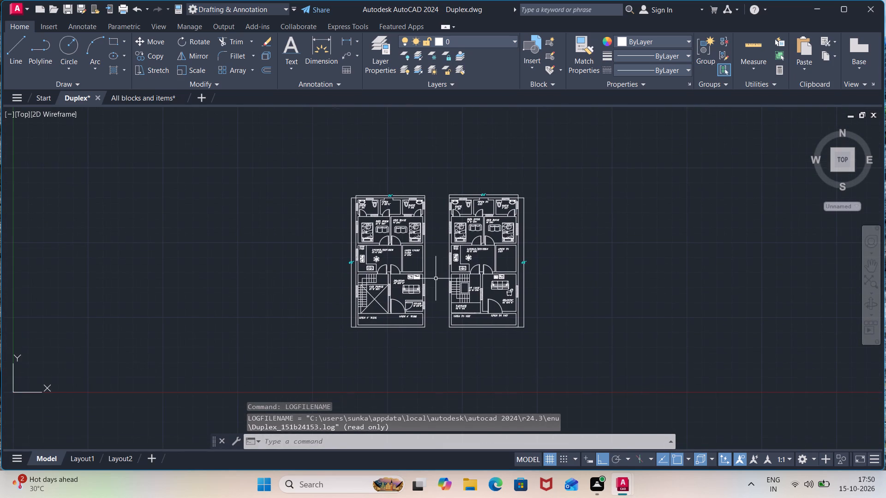
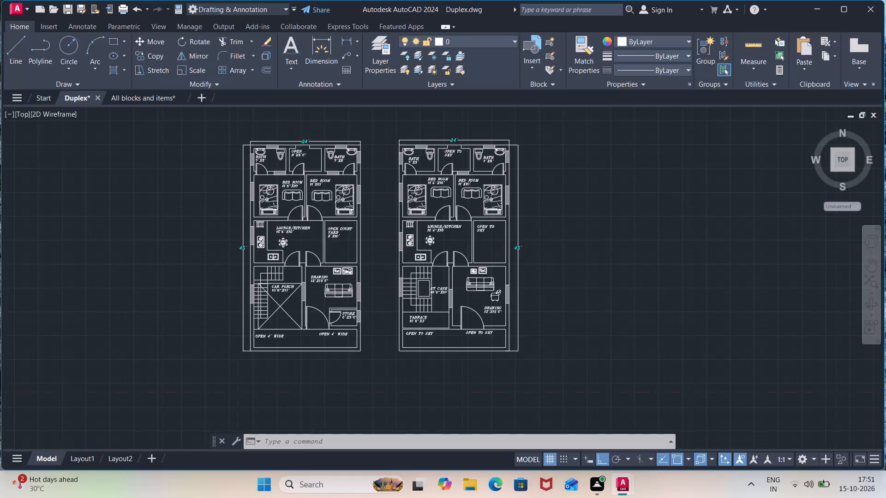
# Set up a plot to Microsoft Print to PDF with a Window plot area enclosing both floor plans and their dimensions.
pyautogui.scroll(-1, 532, 287)
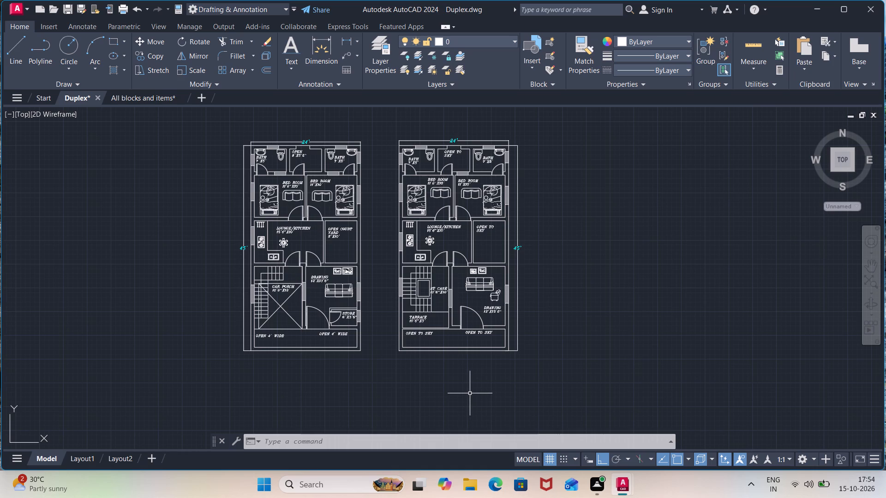
pyautogui.hotkey('ctrl', 'p')
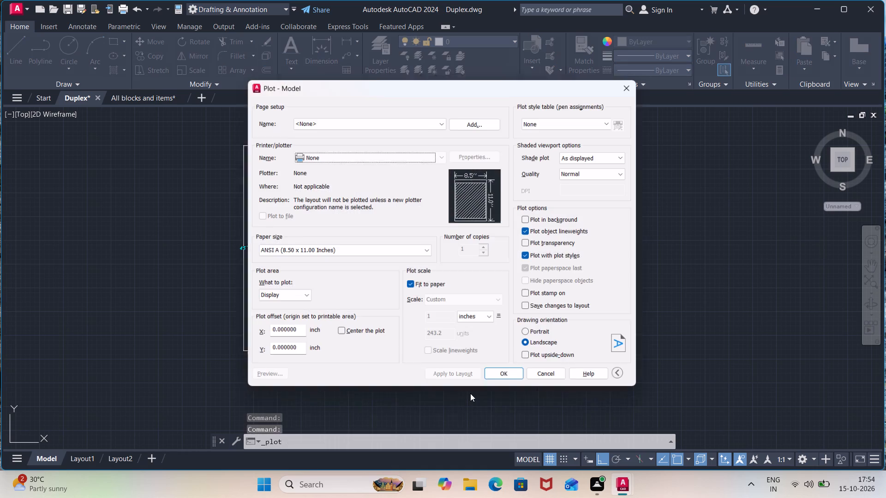
pyautogui.click(440, 153)
pyautogui.click(396, 187)
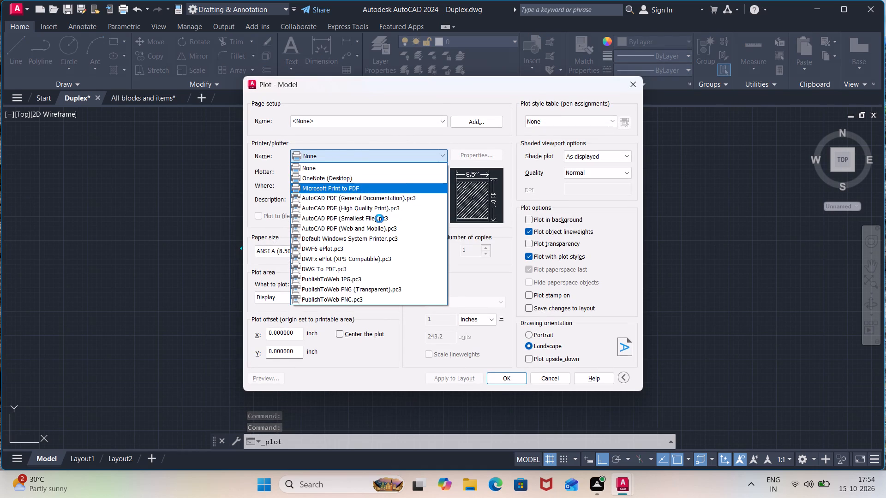
pyautogui.click(305, 297)
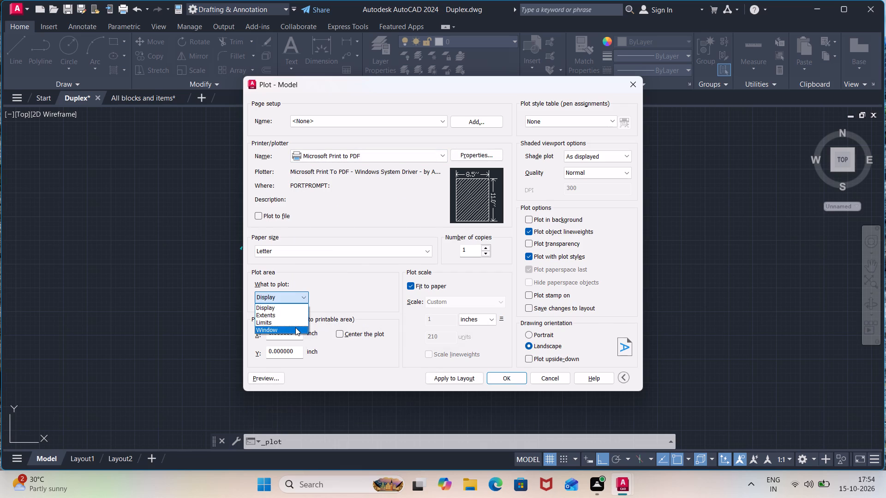
pyautogui.click(295, 327)
pyautogui.click(217, 125)
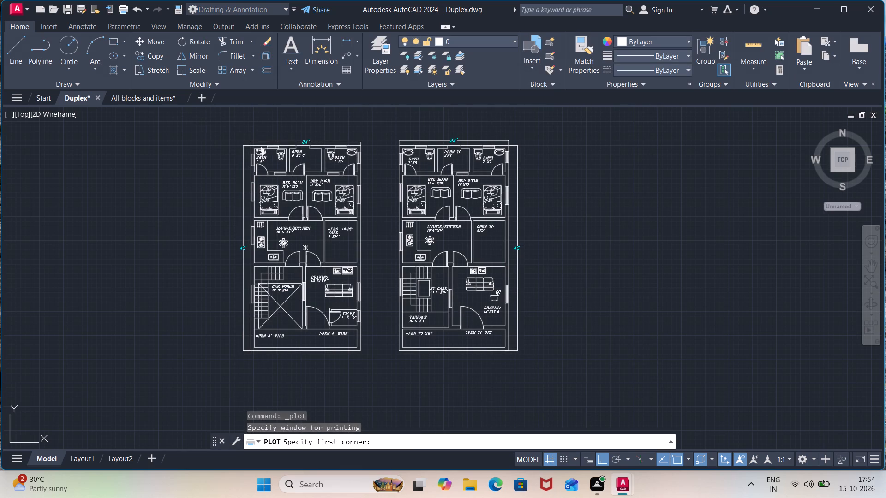
pyautogui.click(529, 362)
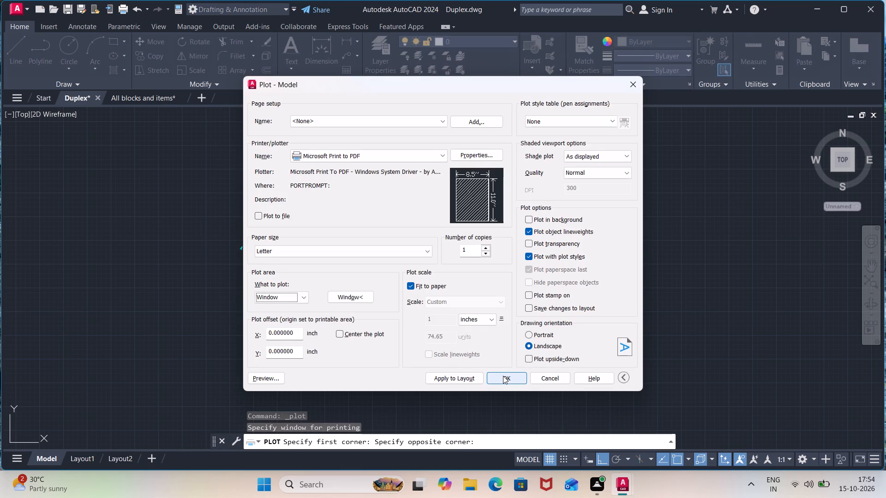
# Run the plot and save the PDF output in the Documents folder as DUPLEX.
pyautogui.click(503, 376)
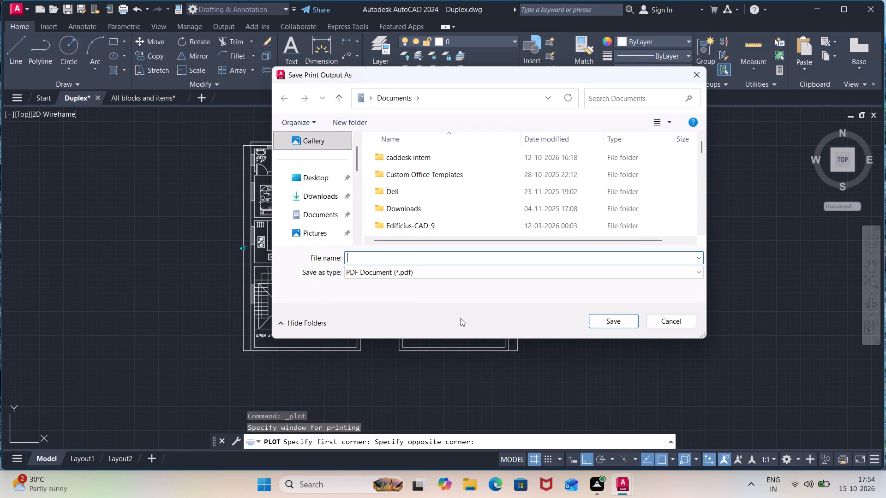
pyautogui.write('DUO')
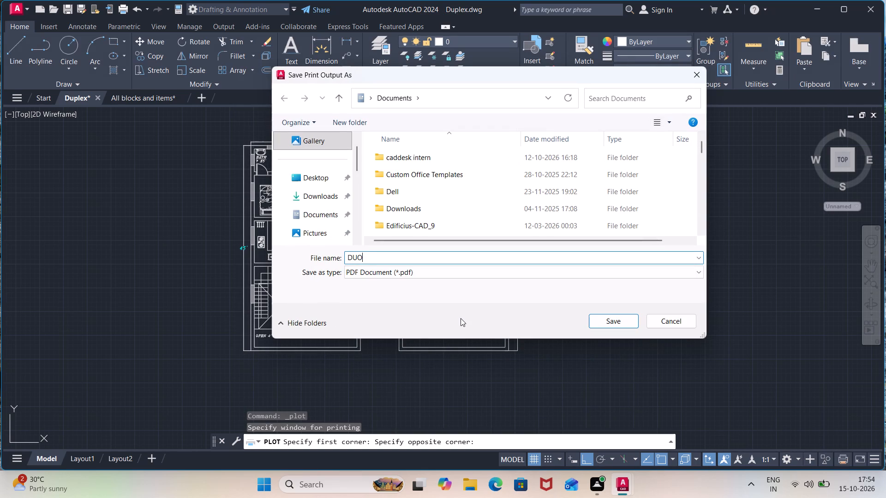
pyautogui.press('BackSpace')
pyautogui.write('PLEX')
pyautogui.press('Return')
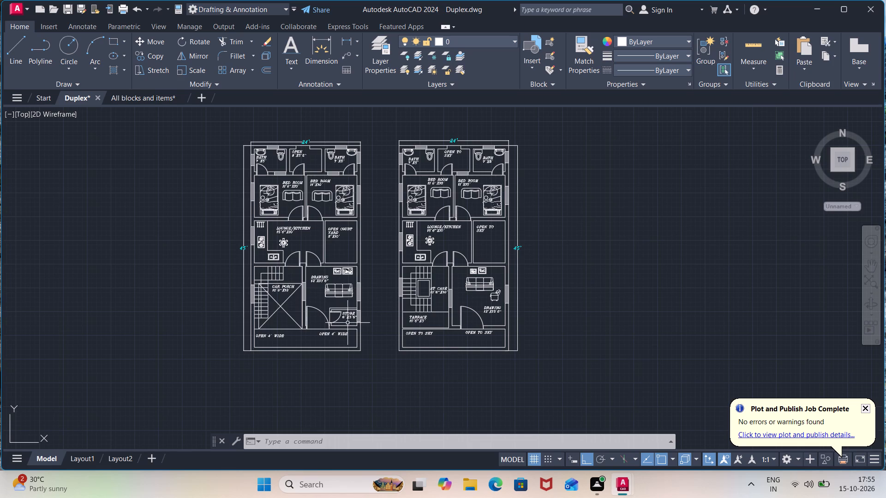
# Close the "All blocks and items" drawing.
pyautogui.click(182, 95)
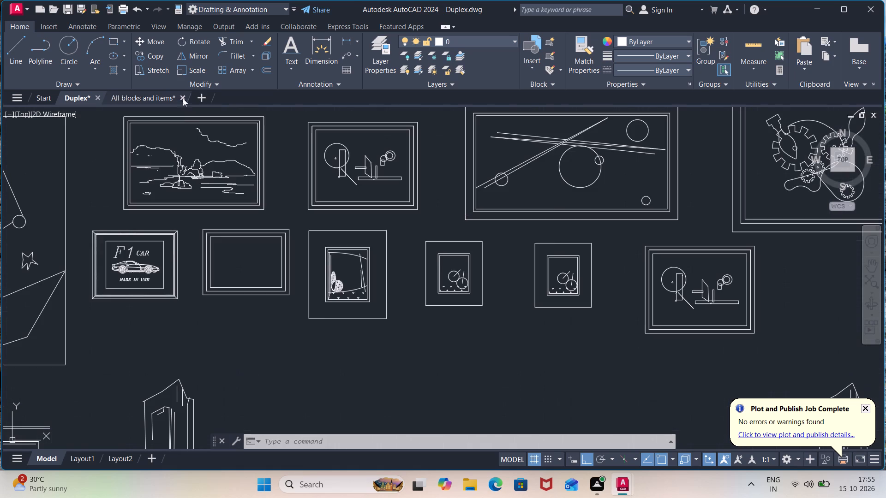
pyautogui.click(477, 264)
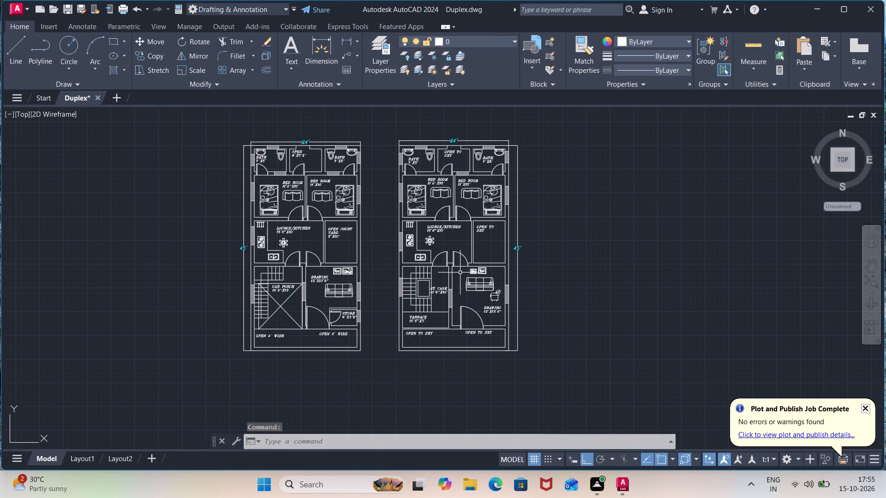
# Save the Duplex drawing.
pyautogui.hotkey('ctrl', 's')
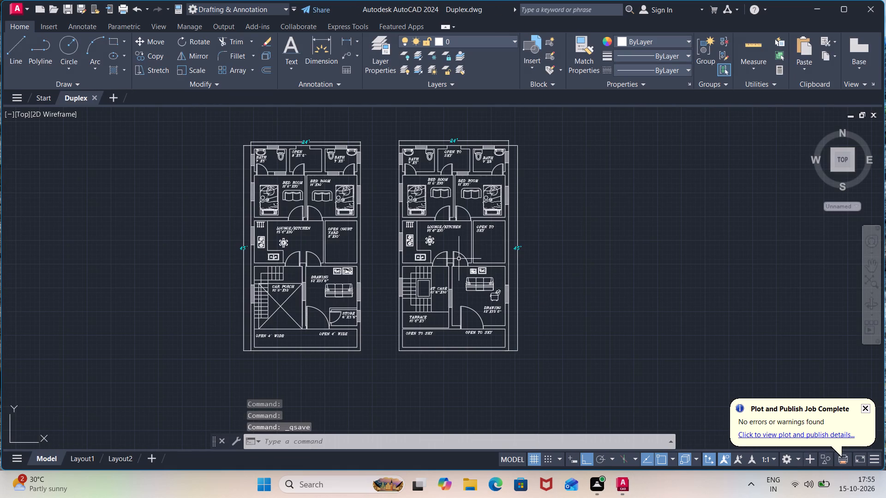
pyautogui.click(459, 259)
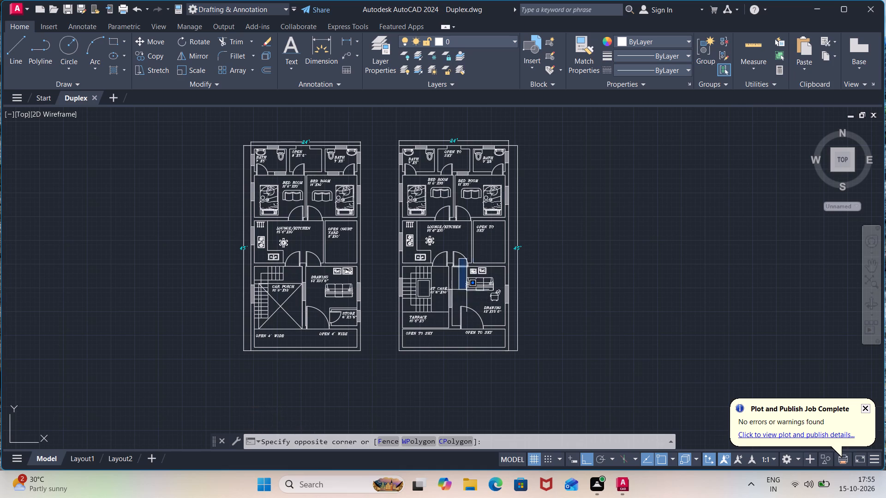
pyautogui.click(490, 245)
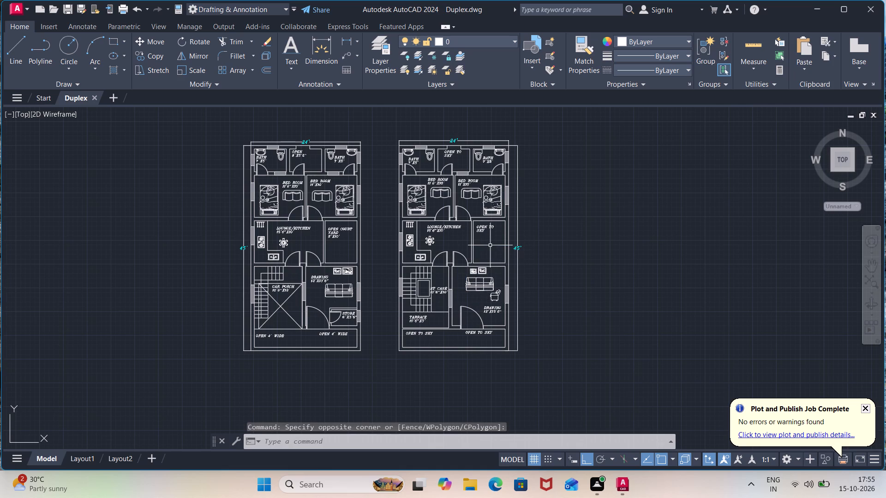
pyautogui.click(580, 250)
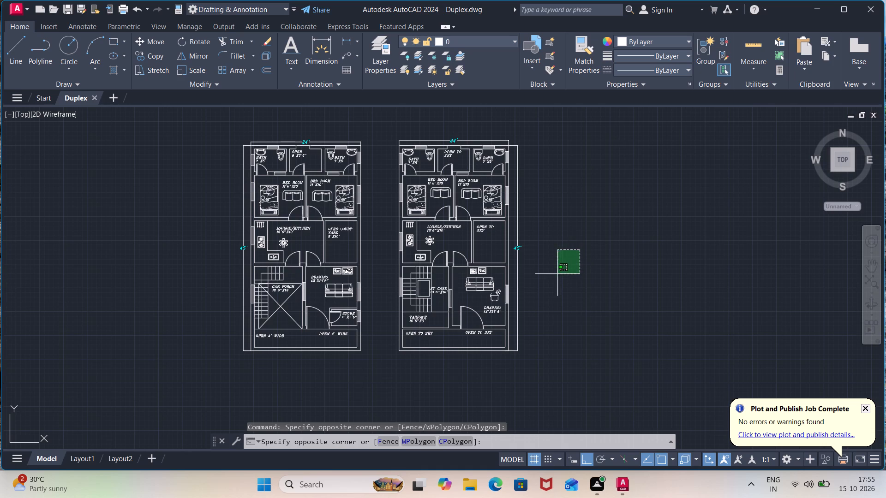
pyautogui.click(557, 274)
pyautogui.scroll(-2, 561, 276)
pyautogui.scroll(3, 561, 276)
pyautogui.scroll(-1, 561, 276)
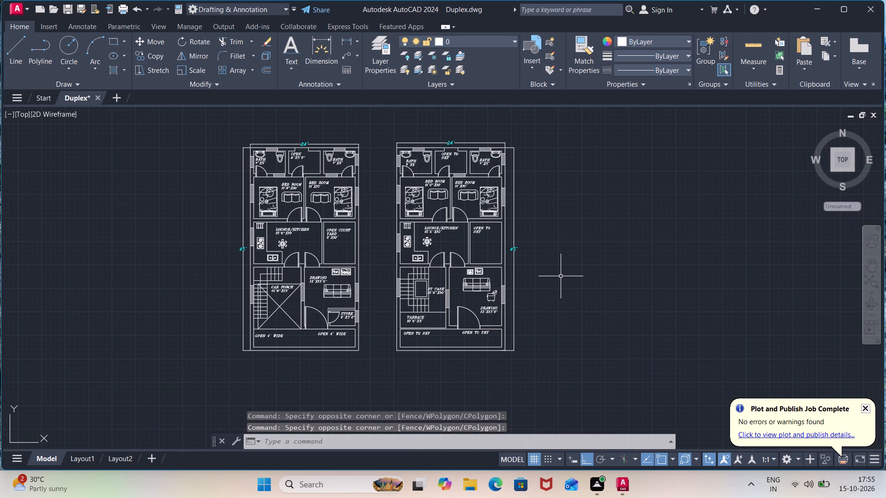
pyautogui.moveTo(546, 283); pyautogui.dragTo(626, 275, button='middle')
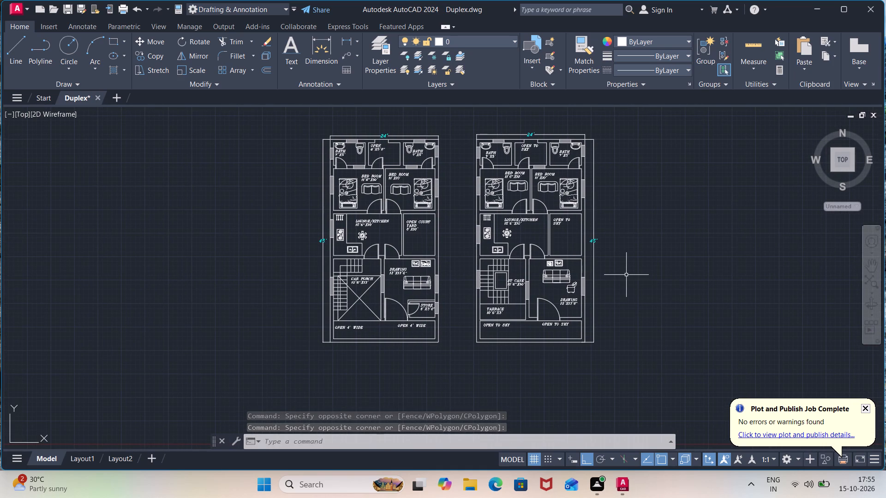